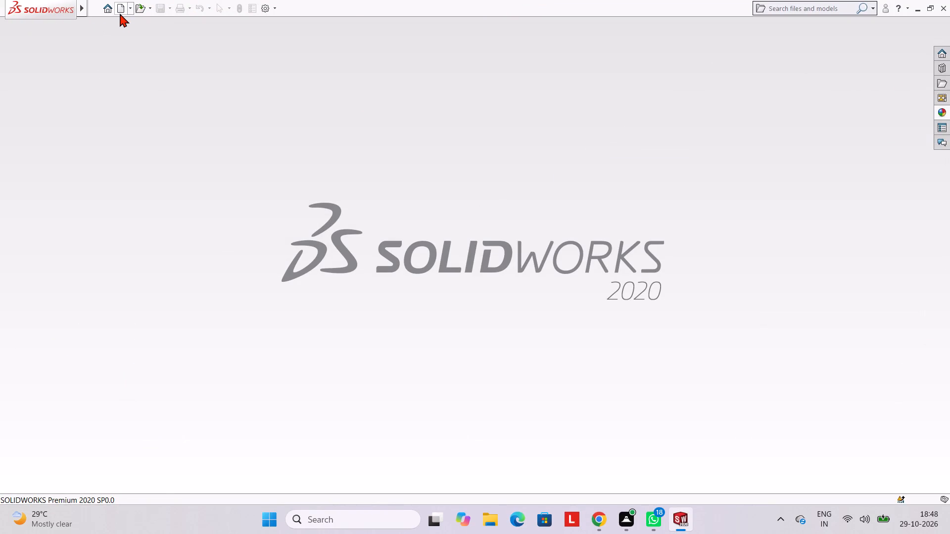
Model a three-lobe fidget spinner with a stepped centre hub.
Create a new part document.
{"action": "left_click", "coordinate": [120, 13]}
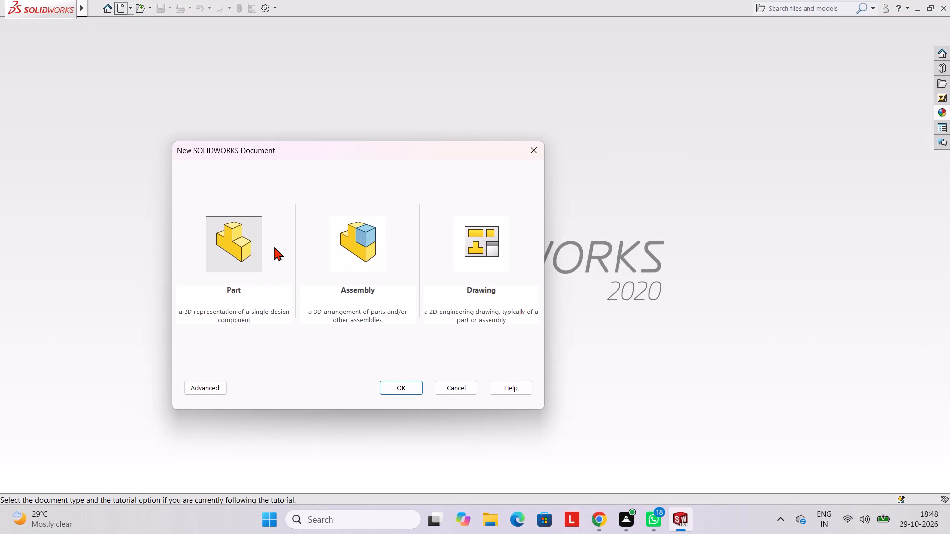
{"action": "left_click", "coordinate": [416, 382]}
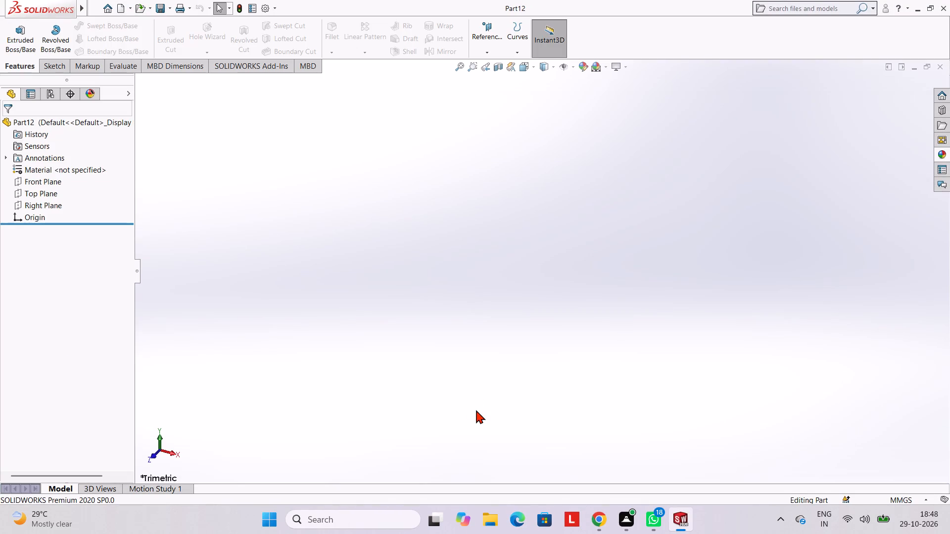
Open a new sketch on the Front Plane.
{"action": "left_click", "coordinate": [44, 180]}
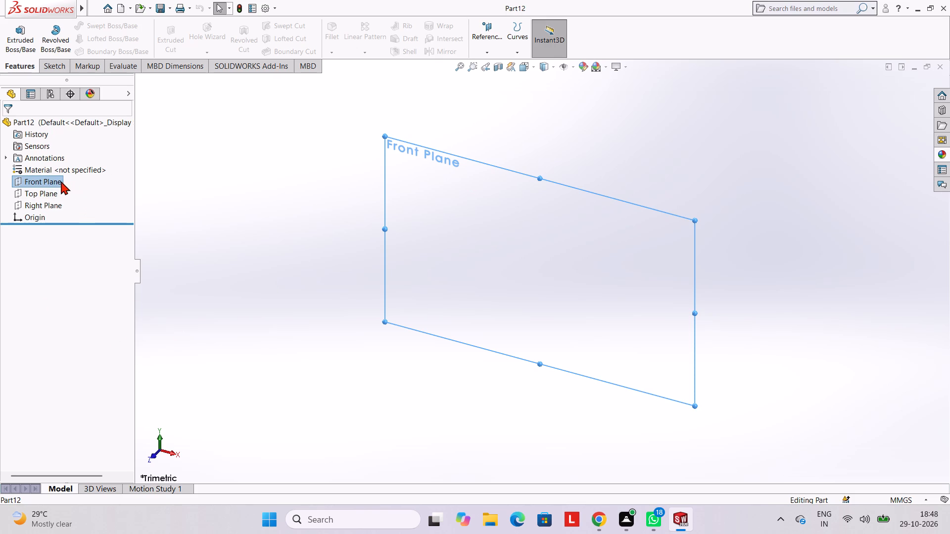
{"action": "left_click", "coordinate": [48, 182]}
{"action": "left_click", "coordinate": [58, 162]}
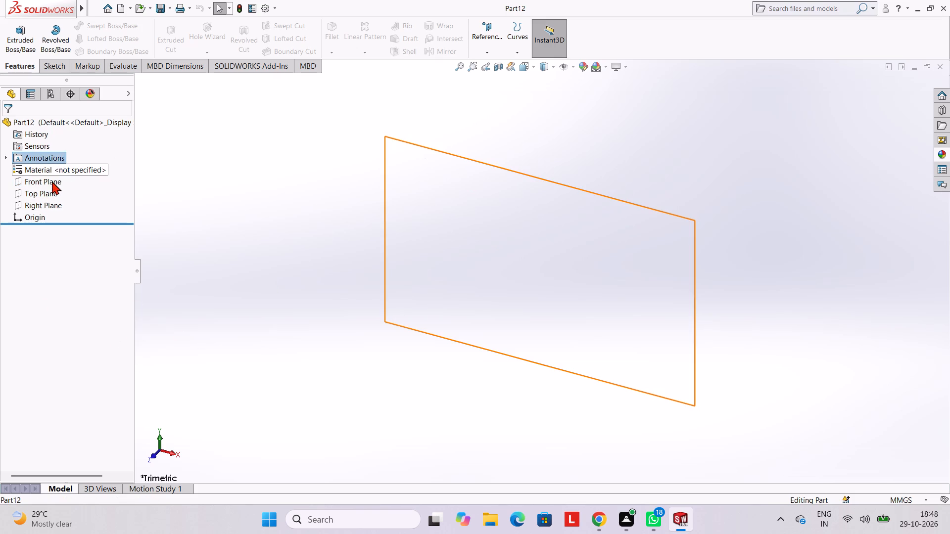
{"action": "left_click", "coordinate": [52, 181]}
{"action": "left_click", "coordinate": [55, 164]}
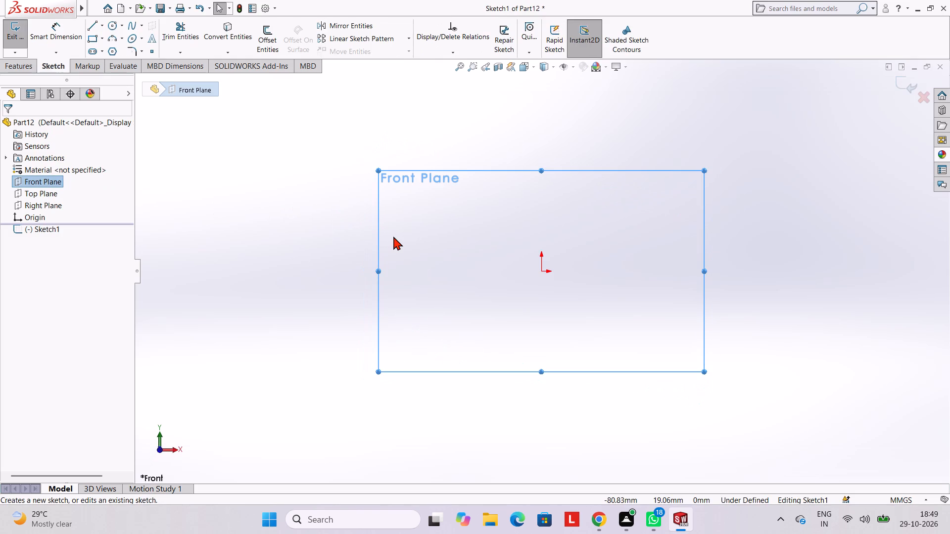
{"action": "left_click", "coordinate": [393, 236]}
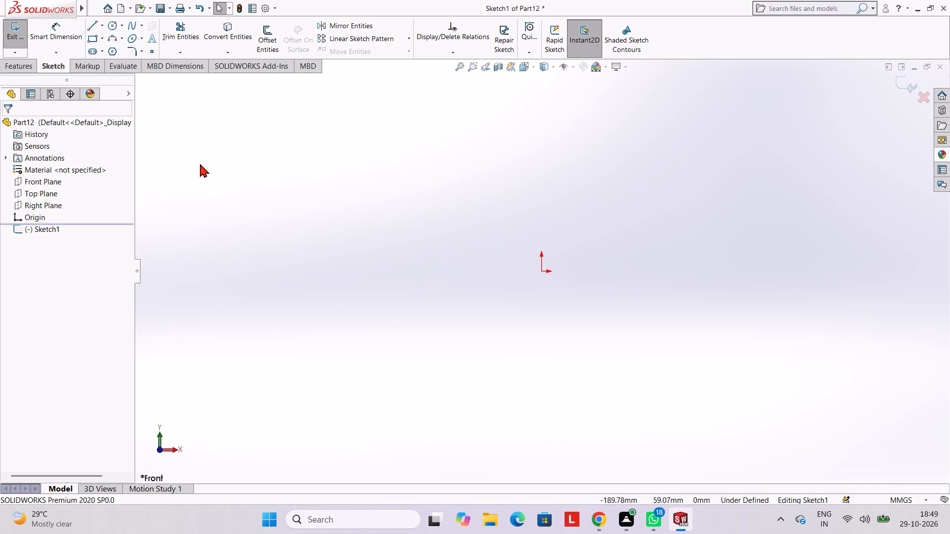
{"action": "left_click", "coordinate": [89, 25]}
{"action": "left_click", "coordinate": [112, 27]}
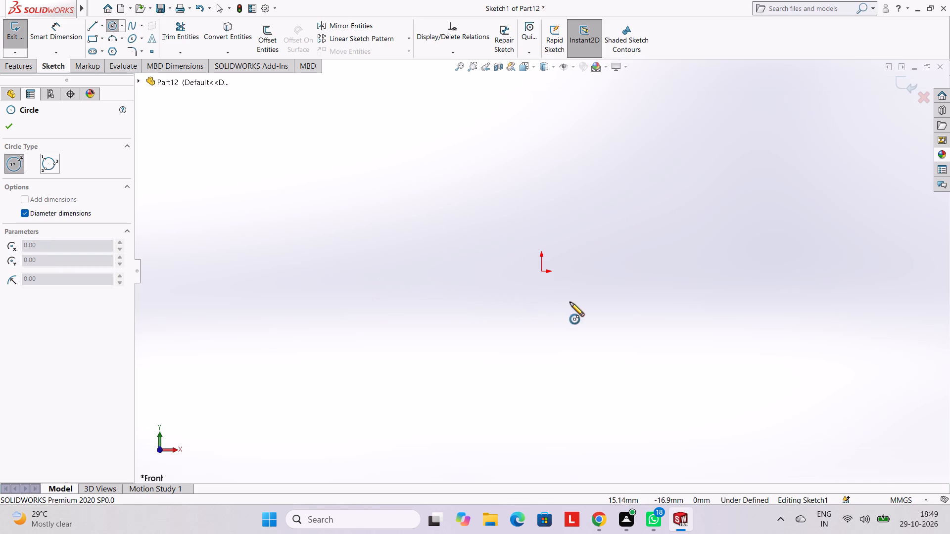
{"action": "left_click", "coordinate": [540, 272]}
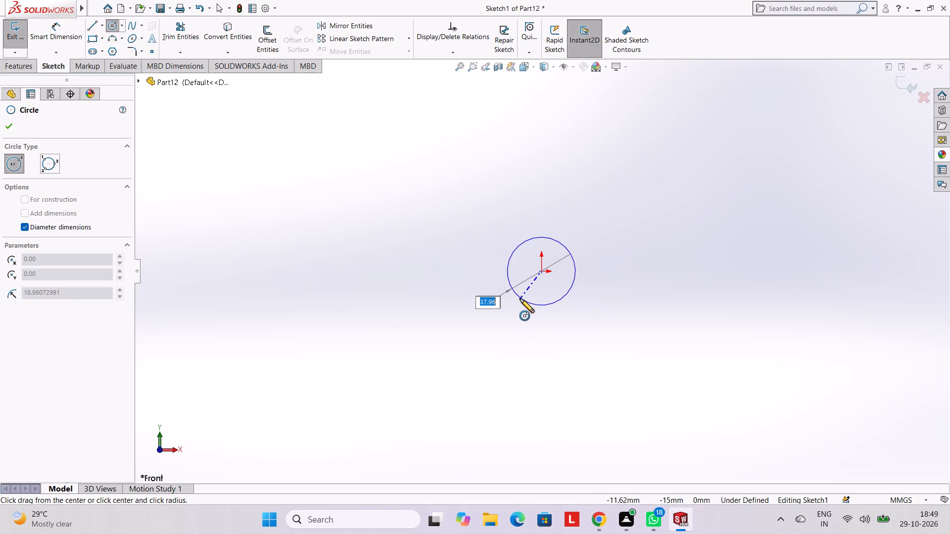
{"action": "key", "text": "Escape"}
Sketch a vertical line 25 mm long straight down from the origin.
{"action": "left_click", "coordinate": [97, 26]}
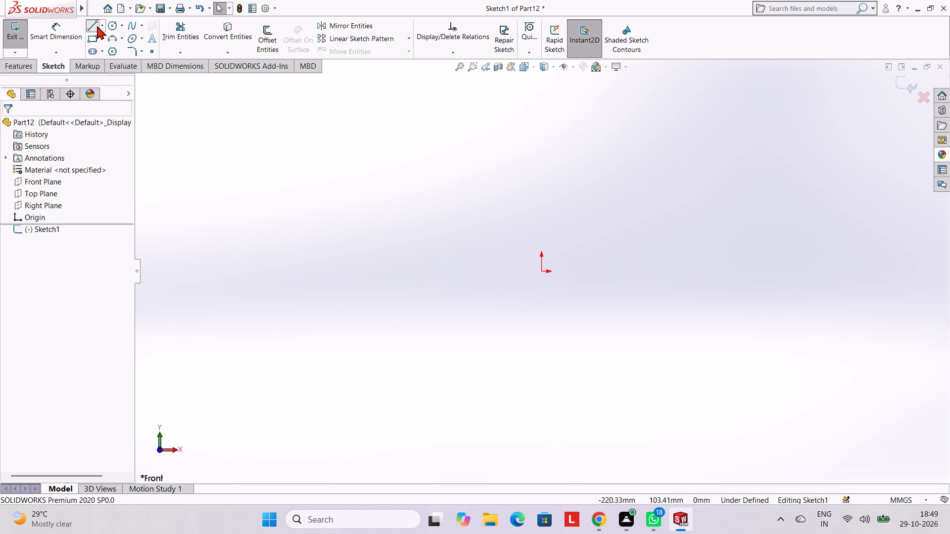
{"action": "left_click", "coordinate": [542, 272]}
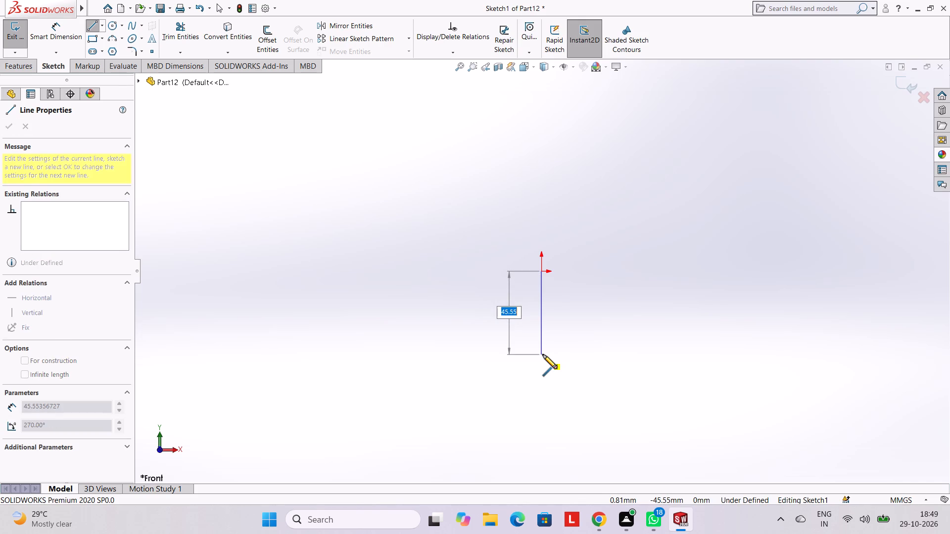
{"action": "type", "text": "25"}
{"action": "type", "text": ".0"}
{"action": "key", "text": "Return"}
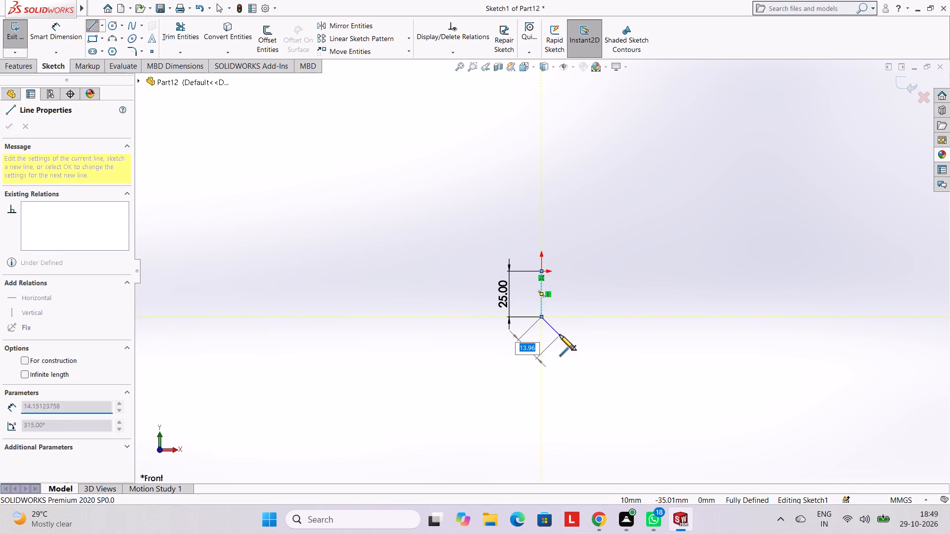
{"action": "key", "text": "Escape"}
{"action": "scroll", "coordinate": [553, 309], "scroll_direction": "down", "scroll_amount": 2}
{"action": "scroll", "coordinate": [519, 255], "scroll_direction": "down", "scroll_amount": 2}
{"action": "key", "text": "Escape"}
{"action": "key", "text": "Escape"}
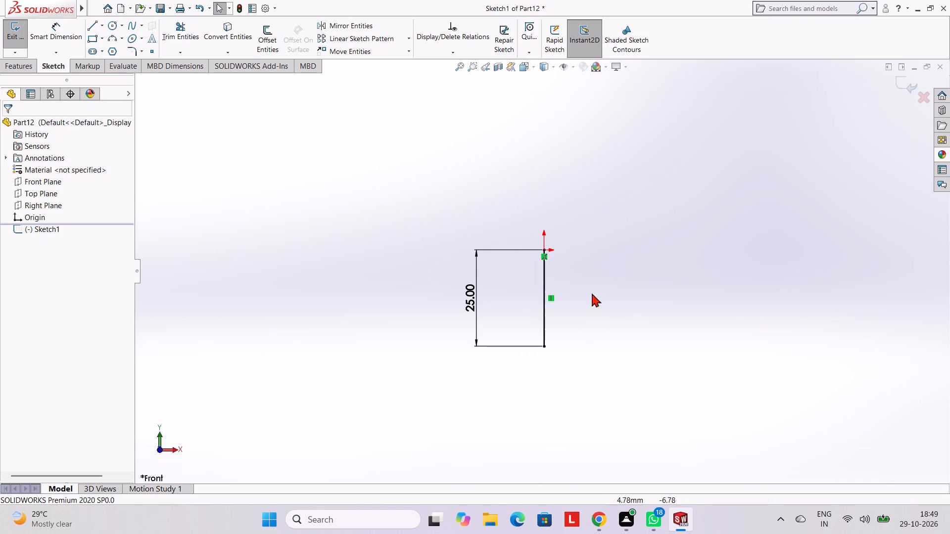
Sketch a circle of 26 mm diameter centred on the lower endpoint of the vertical line.
{"action": "scroll", "coordinate": [606, 288], "scroll_direction": "down", "scroll_amount": 1}
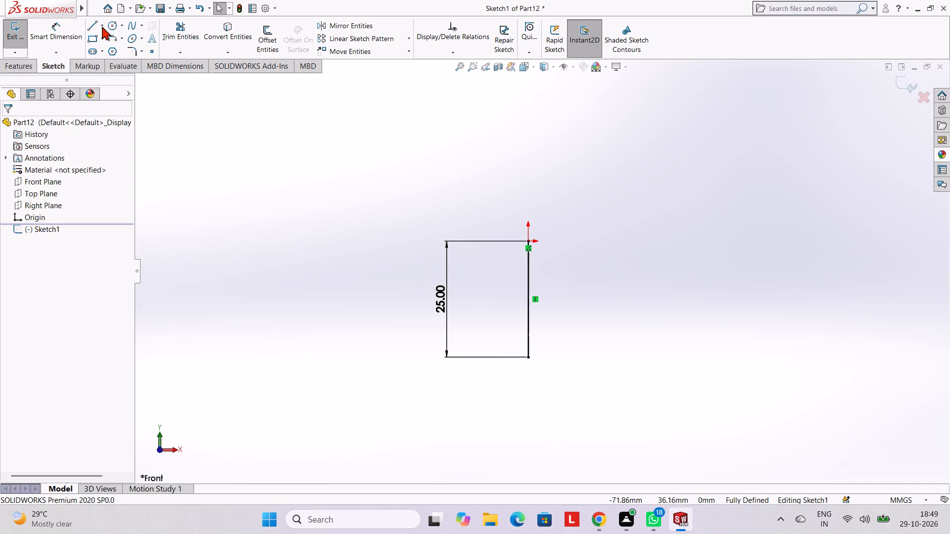
{"action": "left_click", "coordinate": [116, 25]}
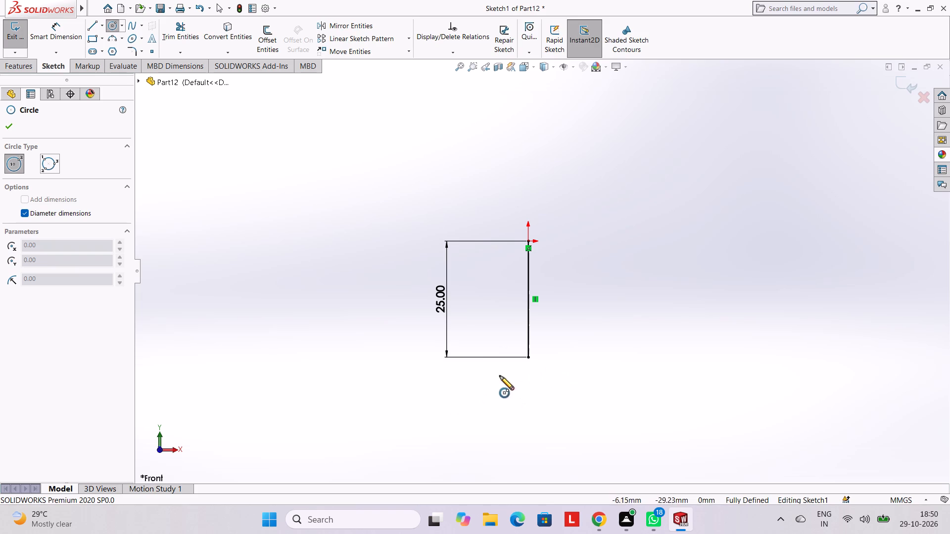
{"action": "left_click", "coordinate": [528, 358]}
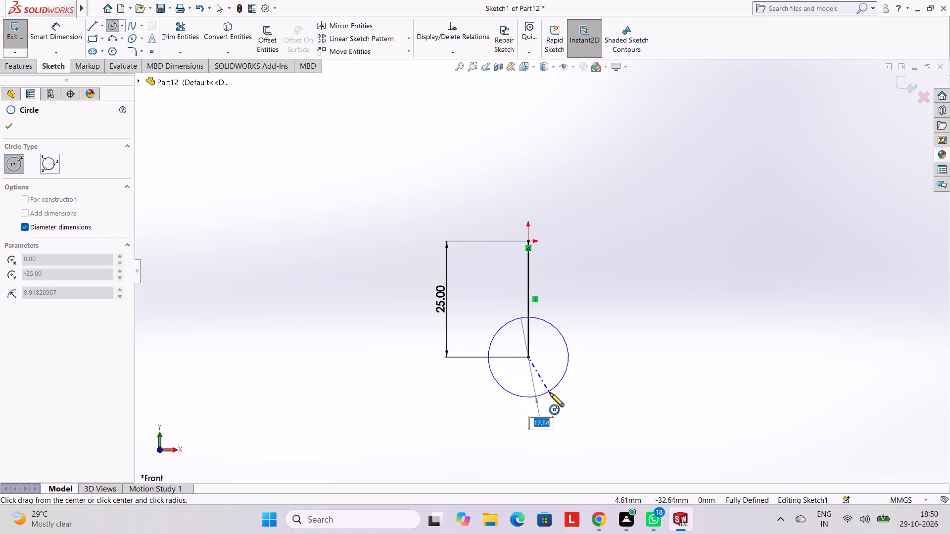
{"action": "type", "text": "26.0"}
{"action": "key", "text": "Return"}
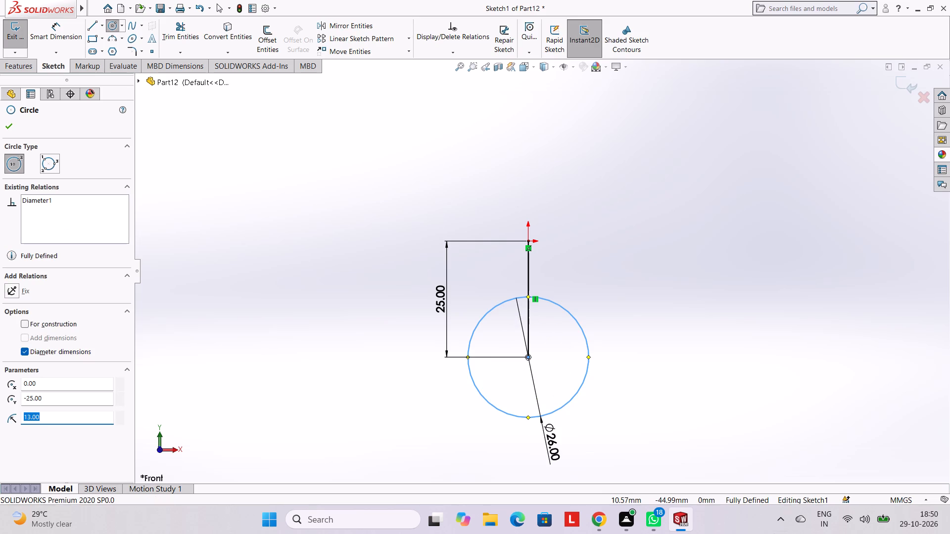
{"action": "key", "text": "Escape"}
{"action": "key", "text": "Escape"}
{"action": "key", "text": "Escape"}
{"action": "key", "text": "Escape"}
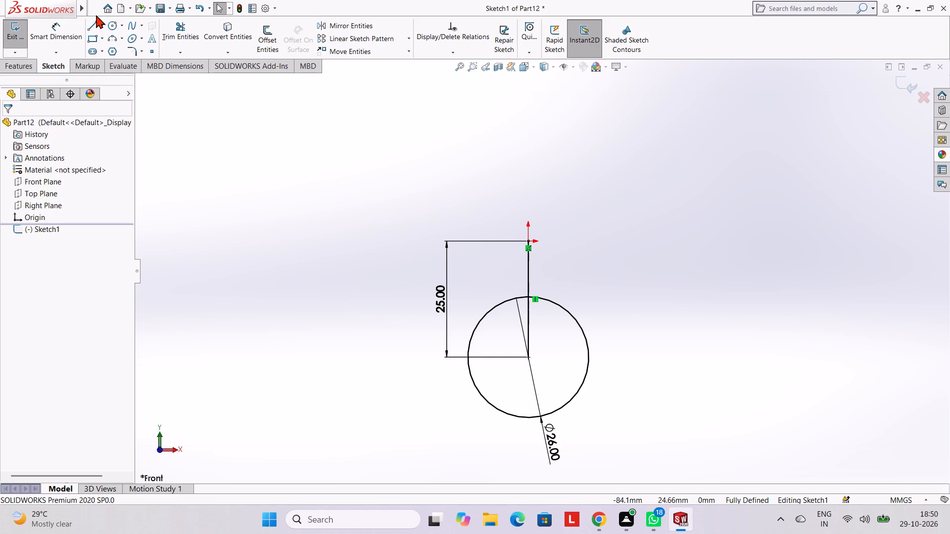
Start drawing another line in the Front Plane sketch.
{"action": "left_click", "coordinate": [90, 31]}
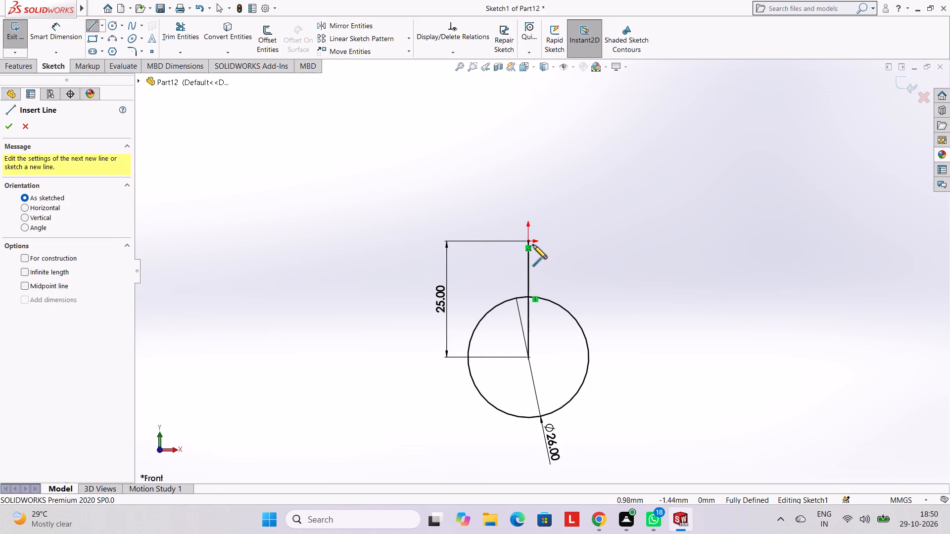
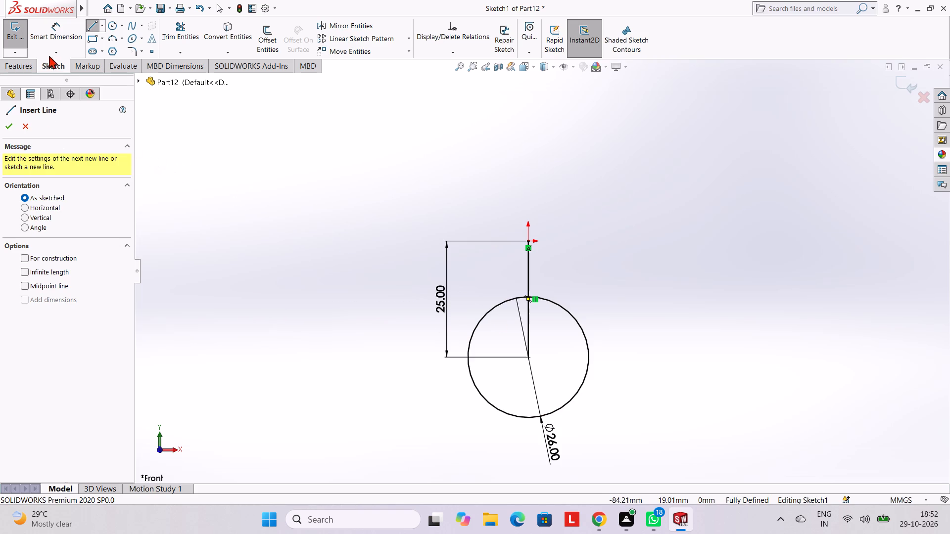
Start the new line at the origin, on the upper endpoint of the vertical line.
{"action": "left_click", "coordinate": [529, 242]}
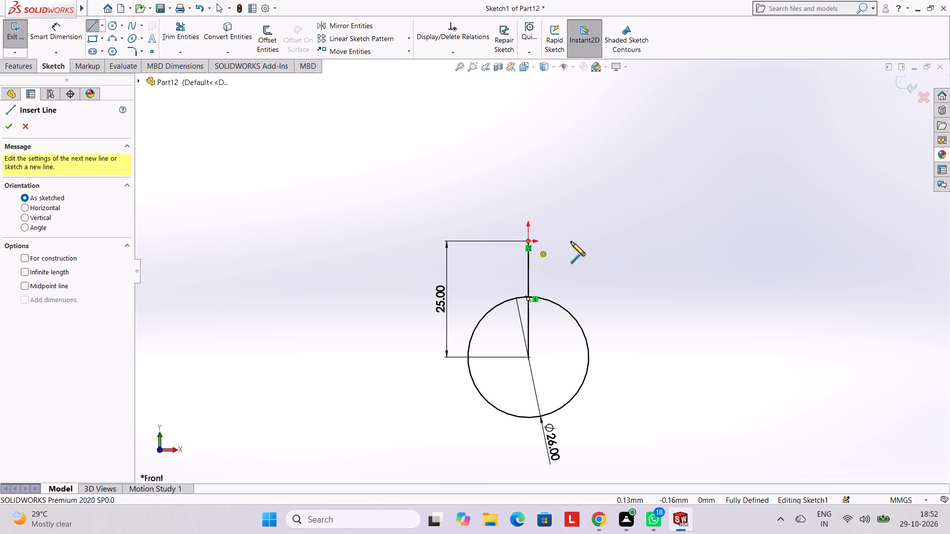
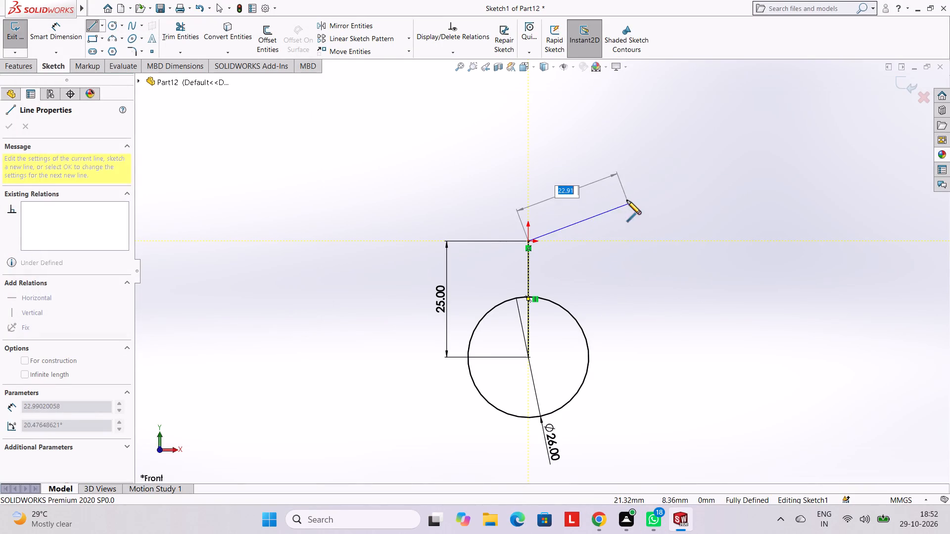
Finish the line from the origin as a slanted segment about 24.7 mm long, rising at about 41° away from the circle.
{"action": "left_click", "coordinate": [615, 166]}
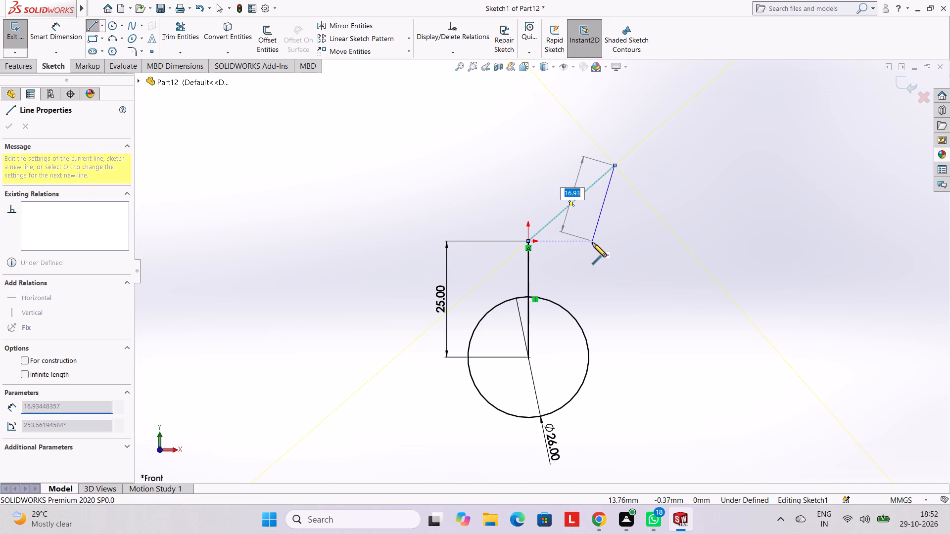
{"action": "key", "text": "Escape"}
{"action": "key", "text": "Escape"}
{"action": "key", "text": "Escape"}
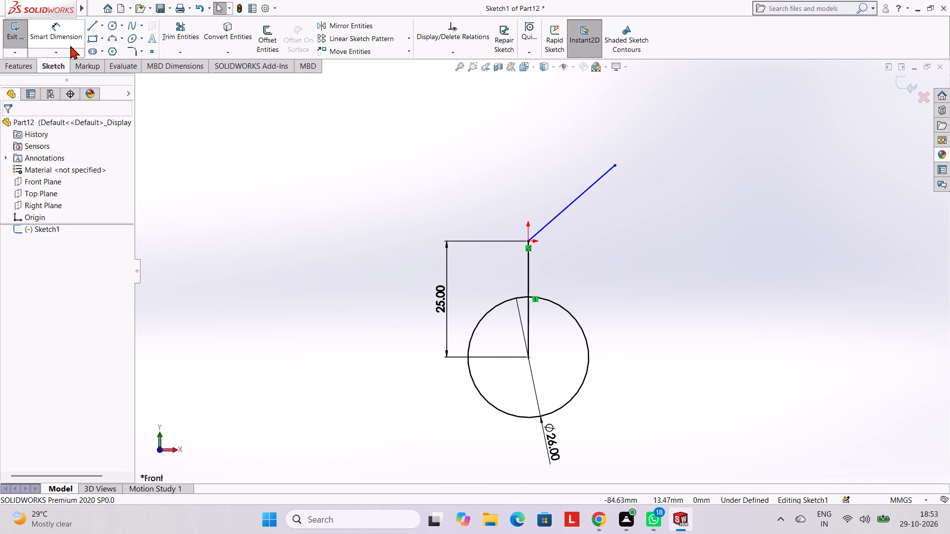
Dimension the angle between the slanted line and the horizontal direction through the origin, setting it to 45°.
{"action": "left_click", "coordinate": [70, 45]}
{"action": "left_click", "coordinate": [572, 204]}
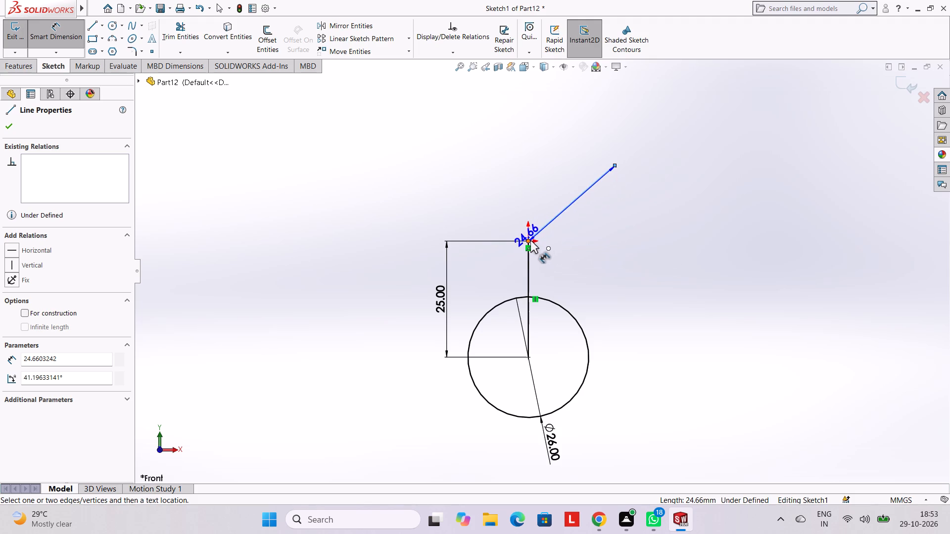
{"action": "left_click", "coordinate": [528, 241]}
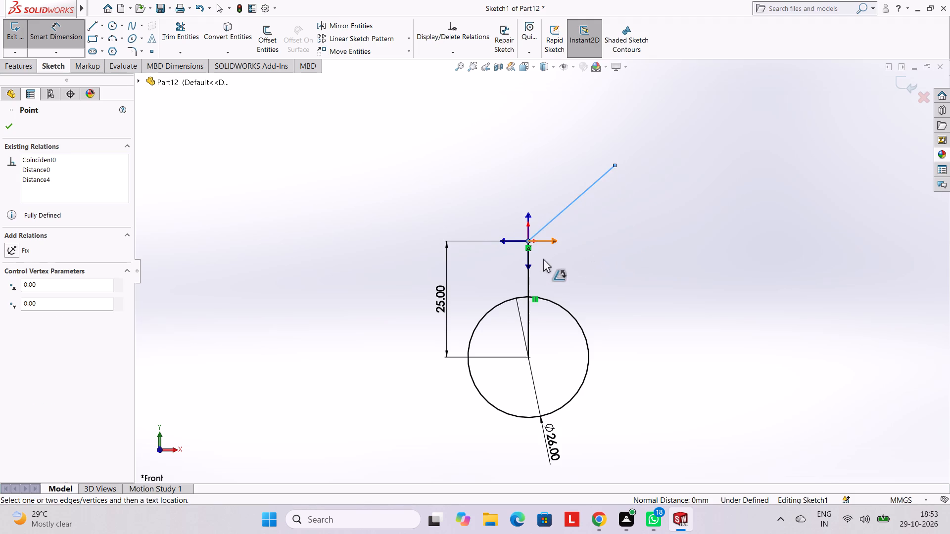
{"action": "left_click", "coordinate": [551, 240]}
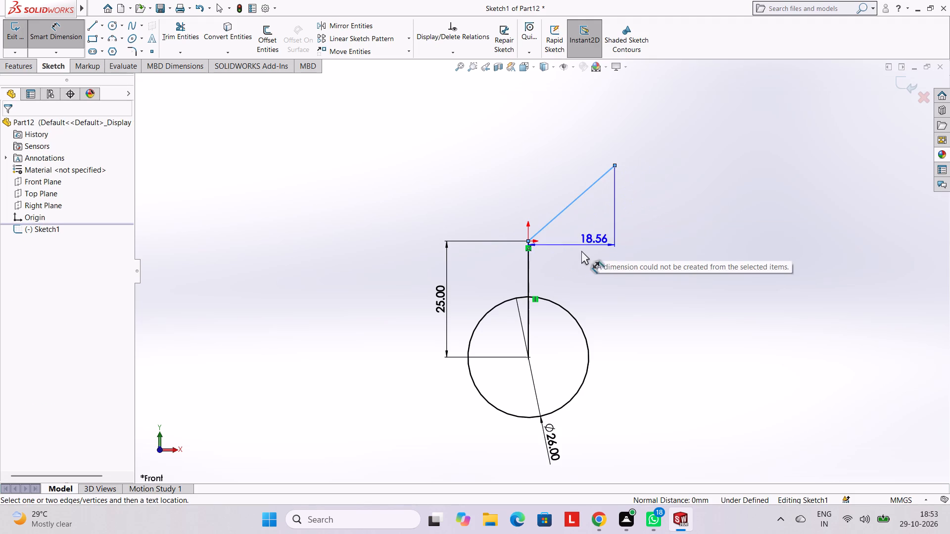
{"action": "left_click", "coordinate": [528, 241]}
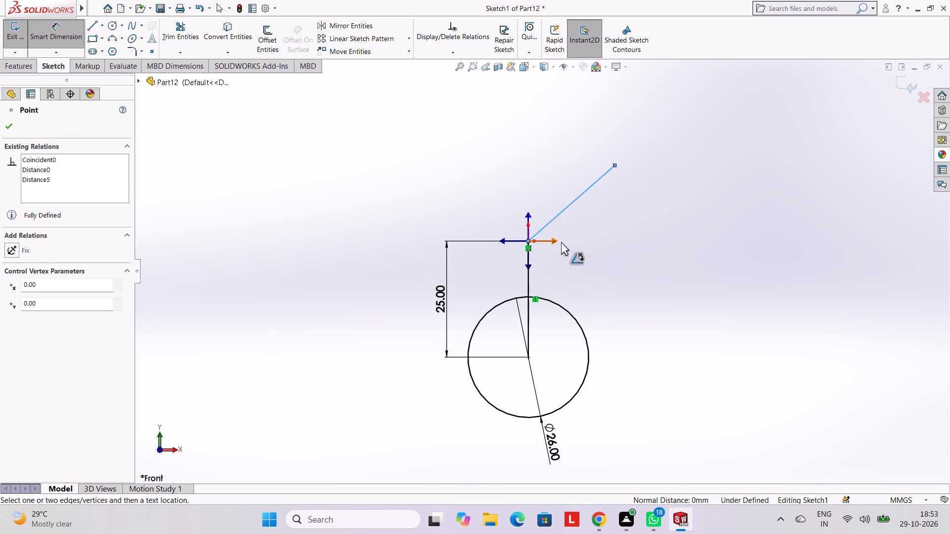
{"action": "left_click", "coordinate": [555, 240]}
{"action": "left_click", "coordinate": [607, 210]}
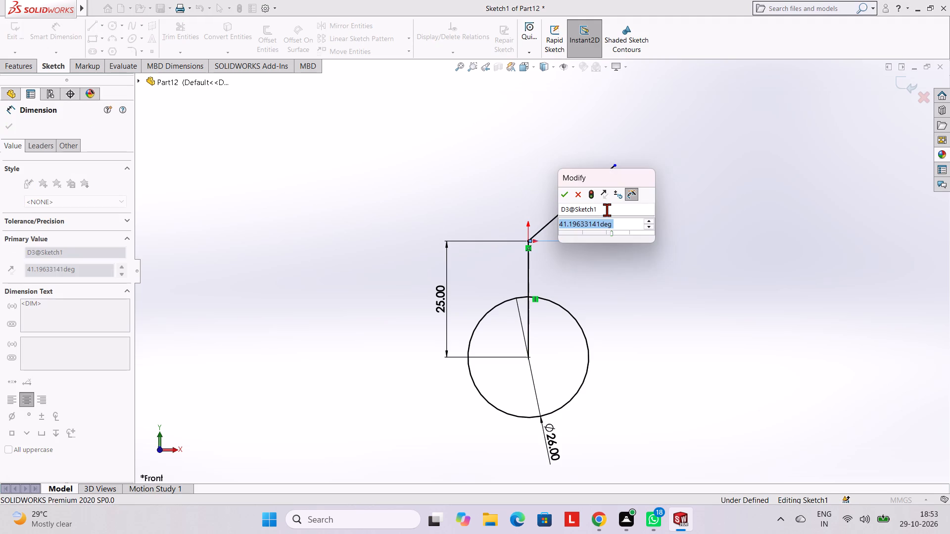
{"action": "type", "text": "45"}
{"action": "key", "text": "Return"}
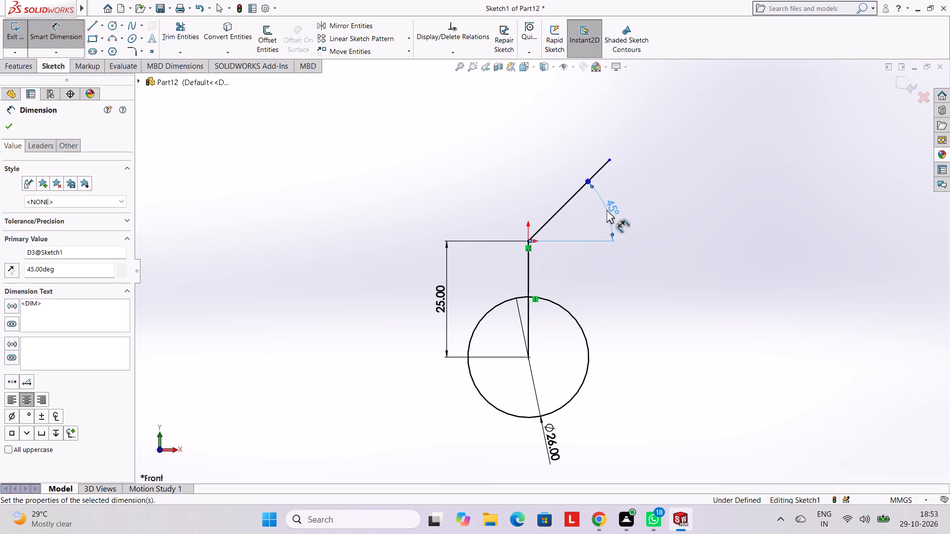
{"action": "key", "text": "Escape"}
{"action": "key", "text": "Escape"}
{"action": "key", "text": "Escape"}
{"action": "key", "text": "Escape"}
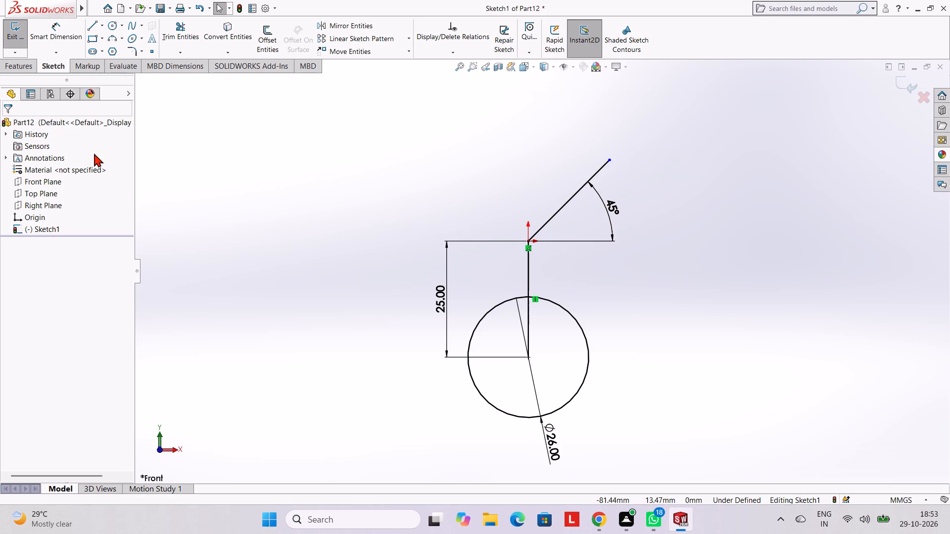
Start the Line tool for another line in the sketch.
{"action": "left_click", "coordinate": [93, 25]}
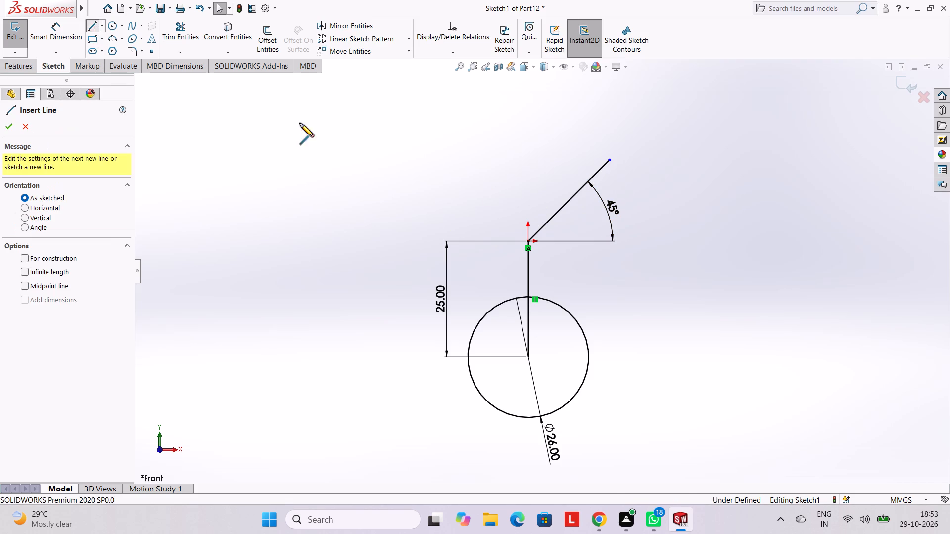
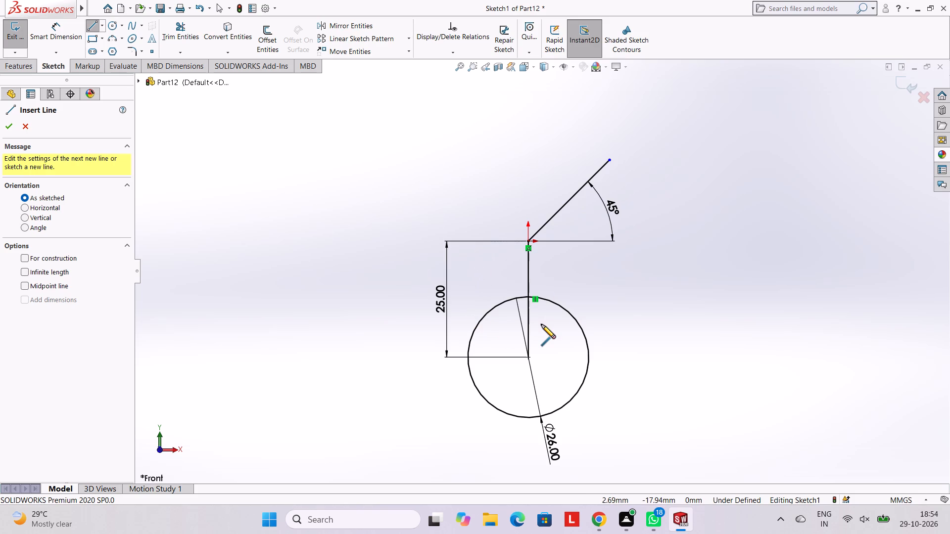
Draw a 26 mm diameter circle centred on the free end of the 45° line.
{"action": "left_click", "coordinate": [114, 25]}
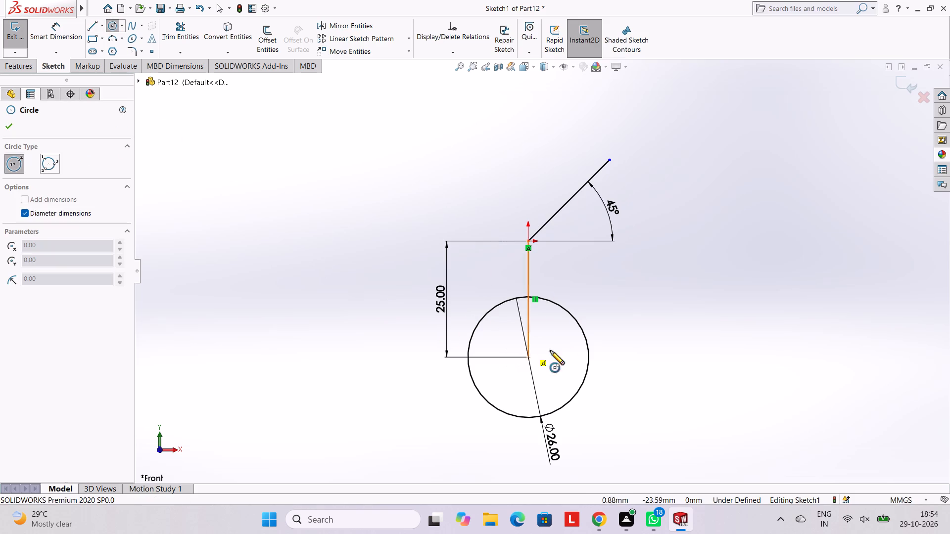
{"action": "left_click", "coordinate": [610, 160]}
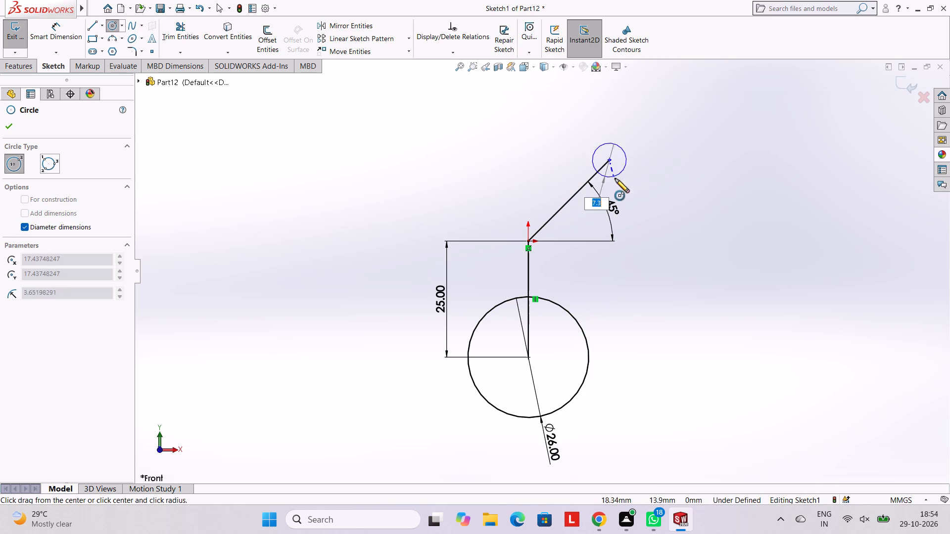
{"action": "type", "text": "26"}
{"action": "key", "text": "Return"}
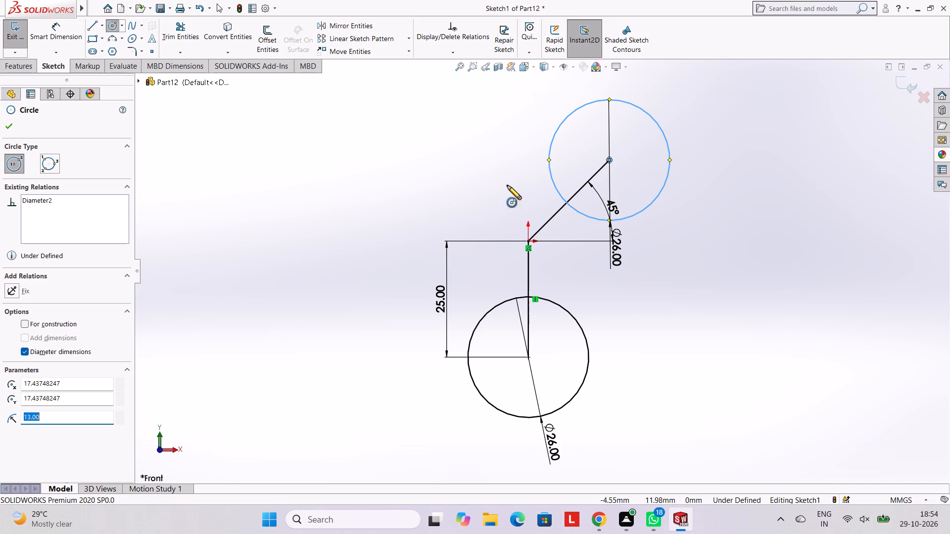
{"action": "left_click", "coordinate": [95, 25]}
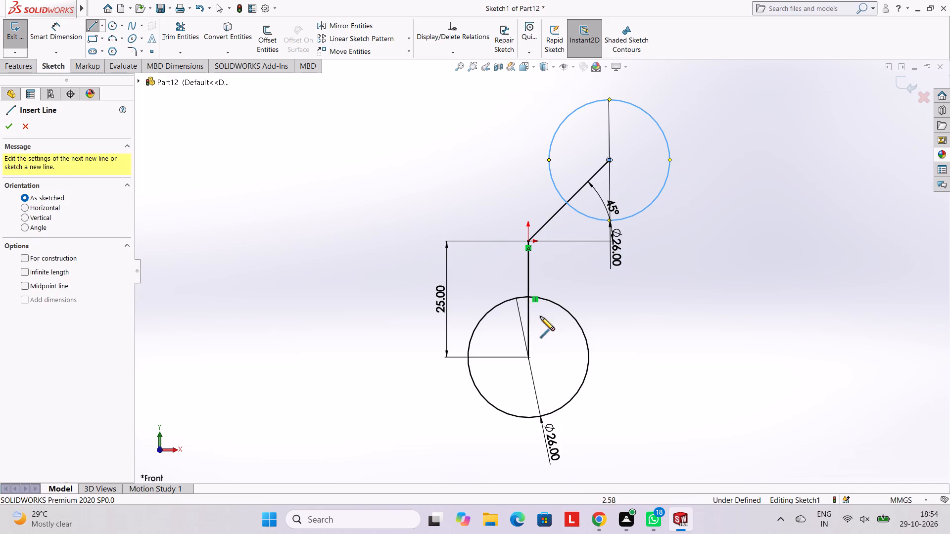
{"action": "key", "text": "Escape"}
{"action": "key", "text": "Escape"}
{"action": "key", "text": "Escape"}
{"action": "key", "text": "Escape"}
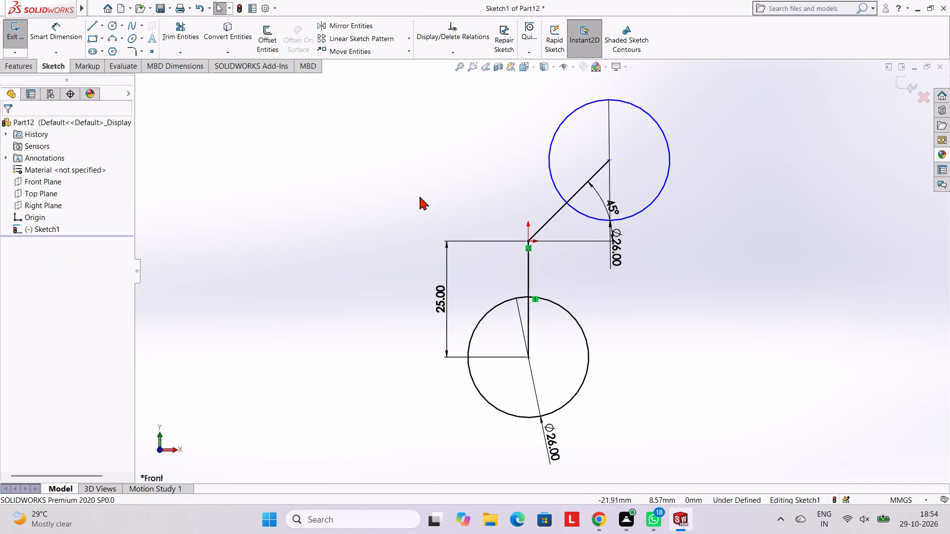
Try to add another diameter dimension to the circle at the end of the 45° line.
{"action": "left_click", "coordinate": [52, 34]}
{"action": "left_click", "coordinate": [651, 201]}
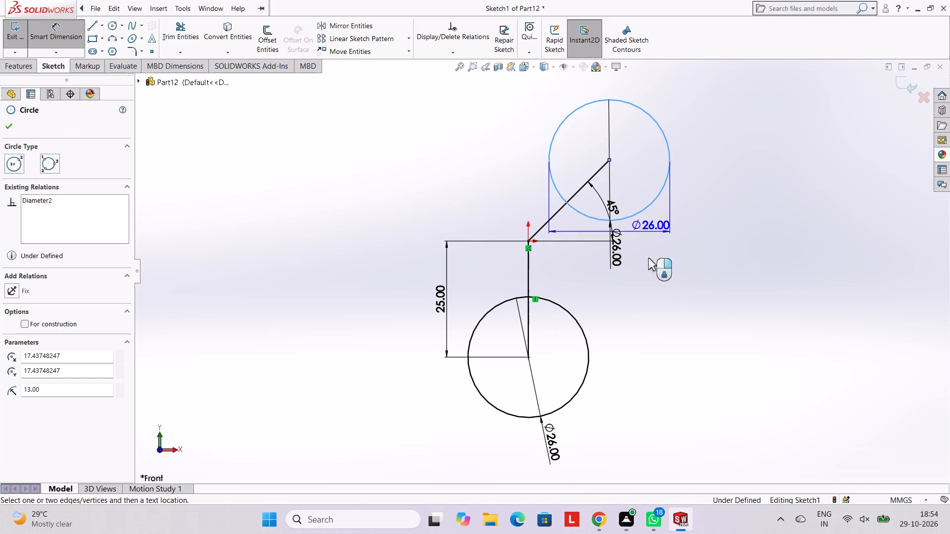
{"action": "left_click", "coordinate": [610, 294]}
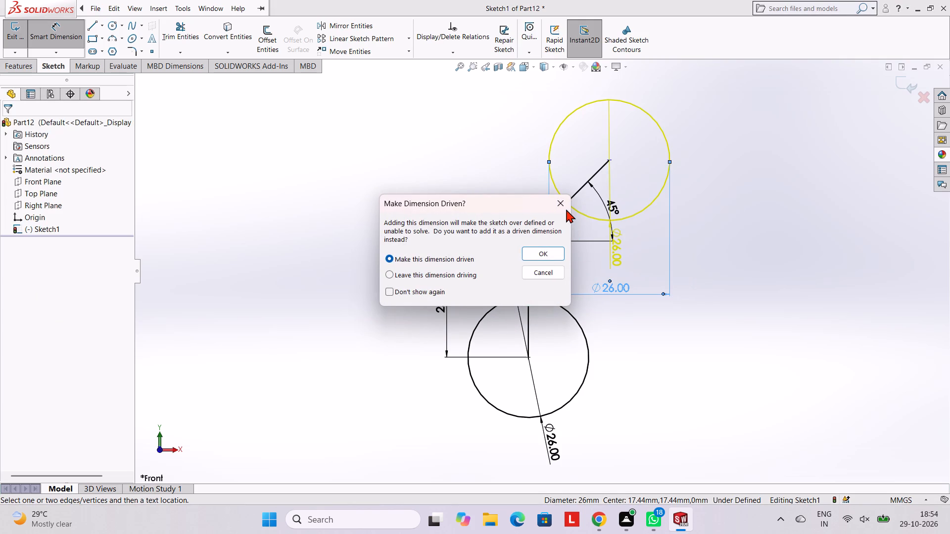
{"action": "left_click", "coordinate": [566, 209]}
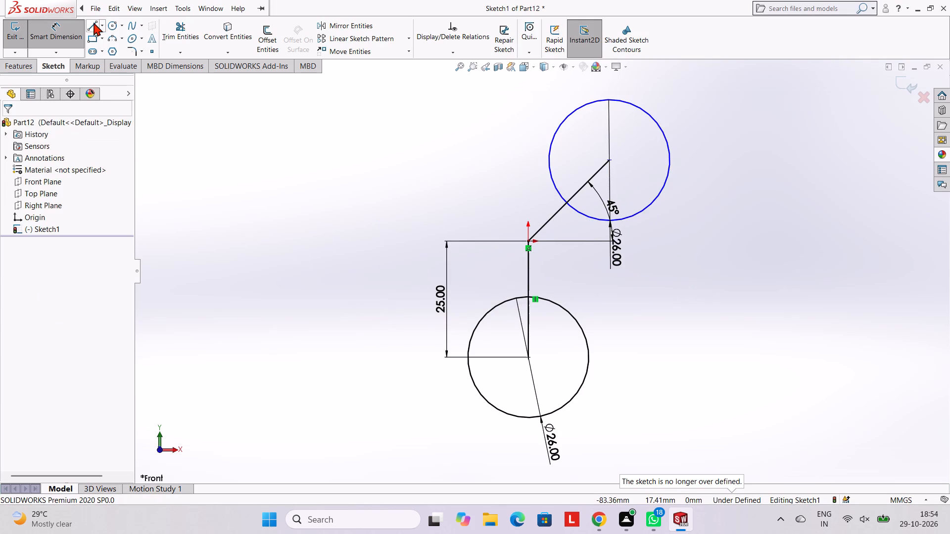
Sketch a line about 42.6 mm long from the origin, rising at about 34° on the side opposite the 45° line.
{"action": "left_click", "coordinate": [94, 22]}
{"action": "left_click", "coordinate": [526, 241]}
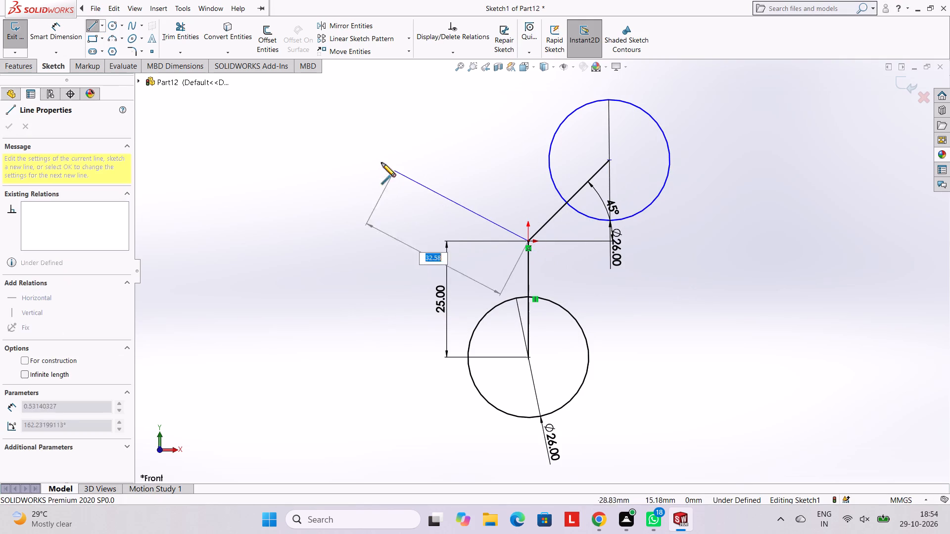
{"action": "left_click", "coordinate": [364, 131]}
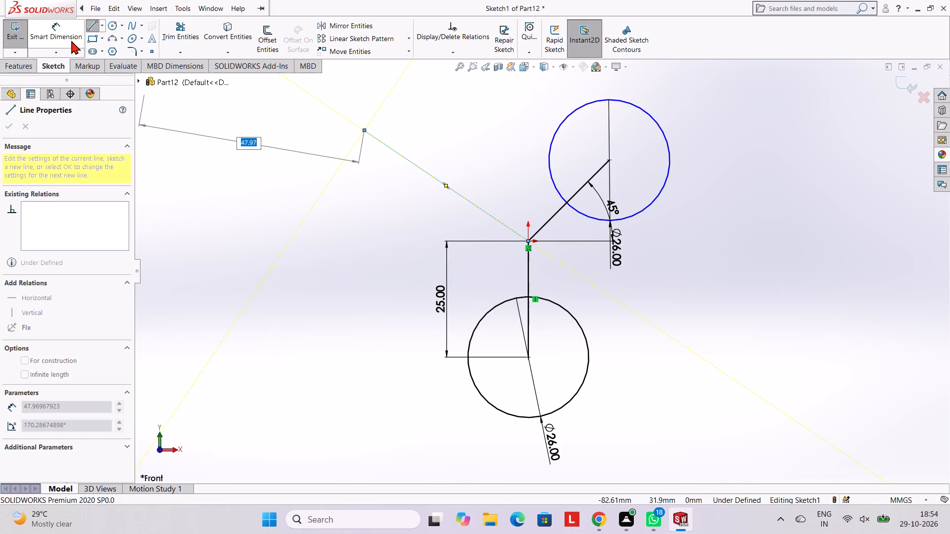
{"action": "left_click", "coordinate": [71, 41]}
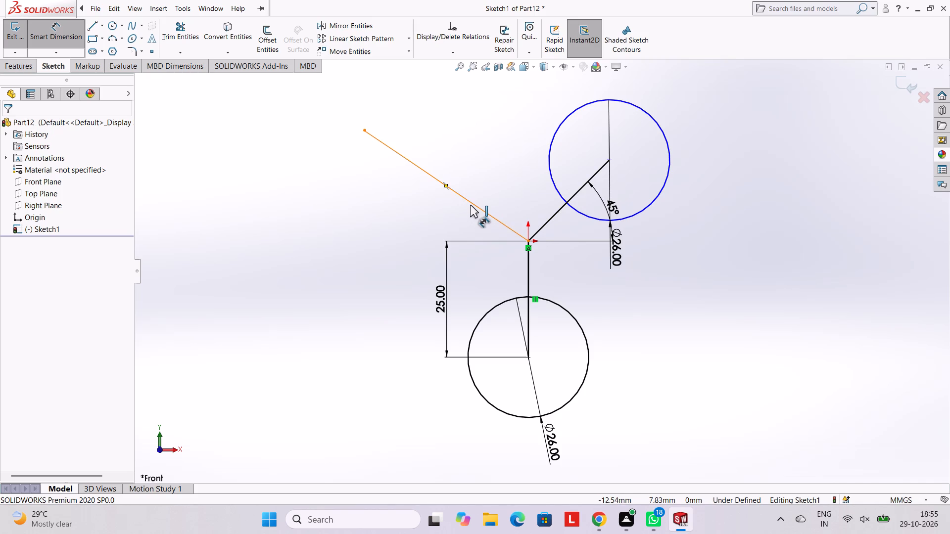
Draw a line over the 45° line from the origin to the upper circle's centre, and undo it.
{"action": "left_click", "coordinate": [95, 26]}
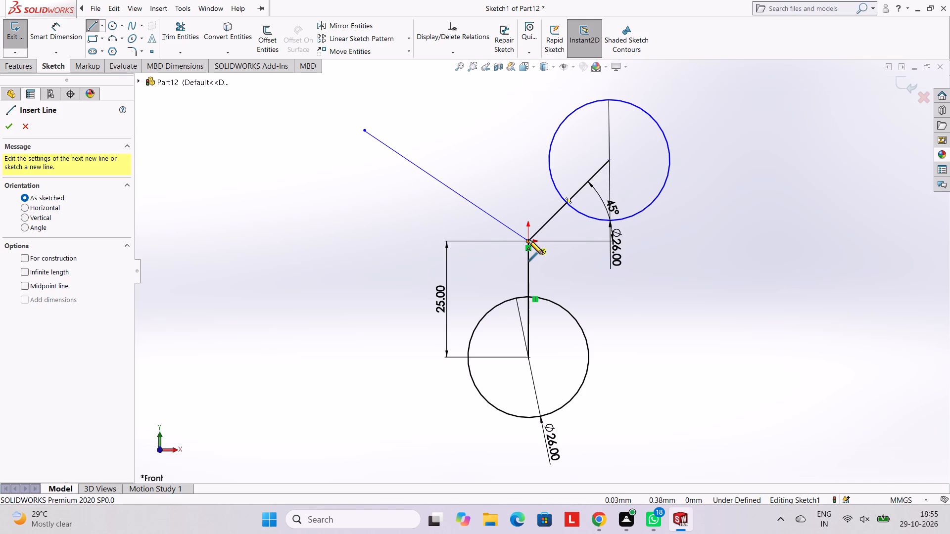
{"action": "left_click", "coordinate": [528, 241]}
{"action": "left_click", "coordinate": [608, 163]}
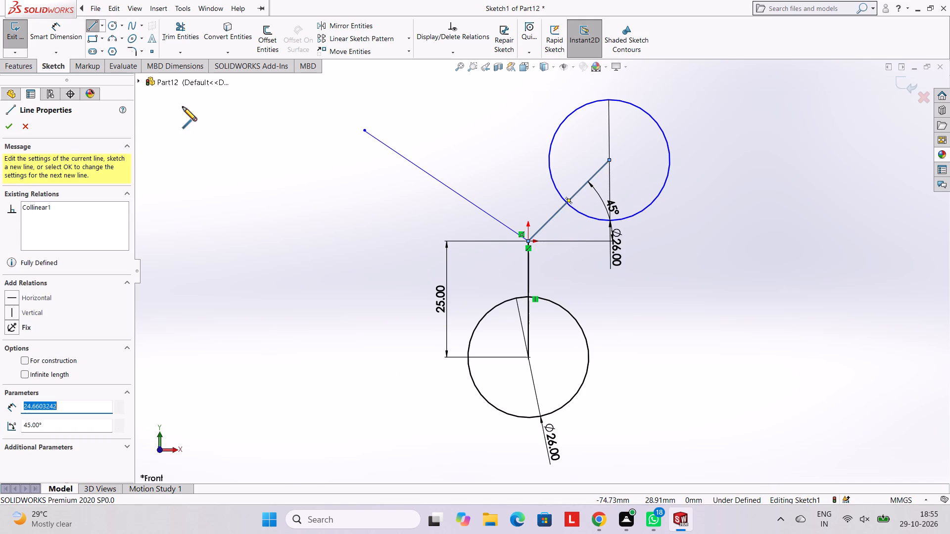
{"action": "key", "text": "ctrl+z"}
Dimension the horizontal distance from the origin to the upper circle's centre, setting it to 25 mm.
{"action": "left_click", "coordinate": [63, 43]}
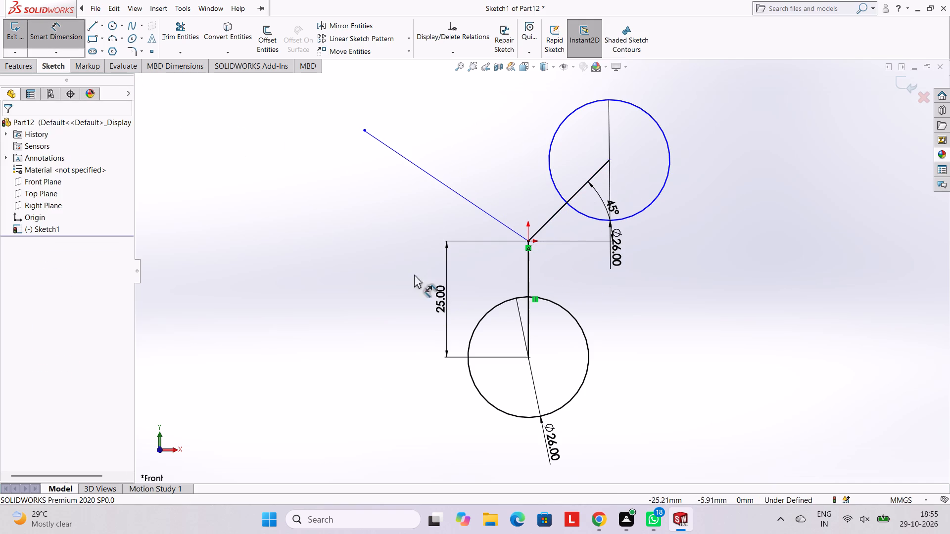
{"action": "left_click", "coordinate": [528, 241]}
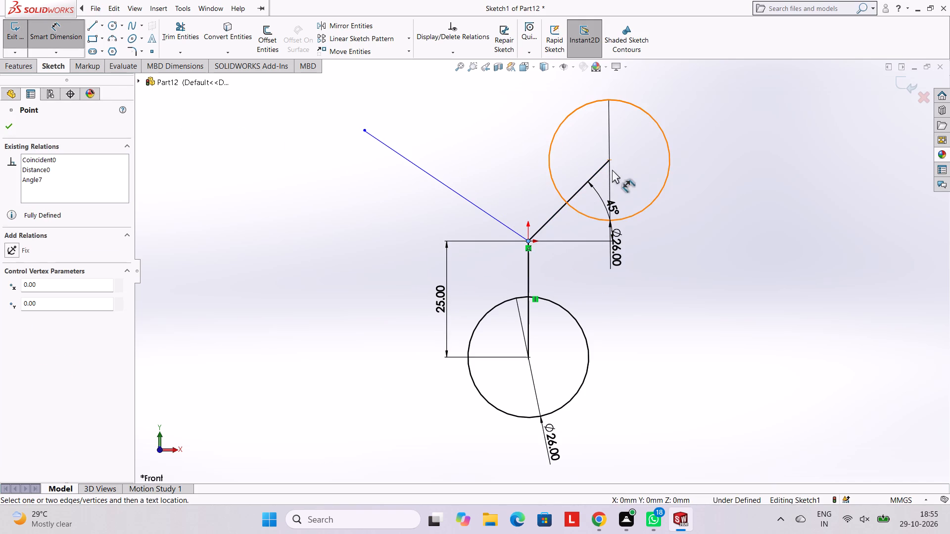
{"action": "left_click", "coordinate": [610, 161]}
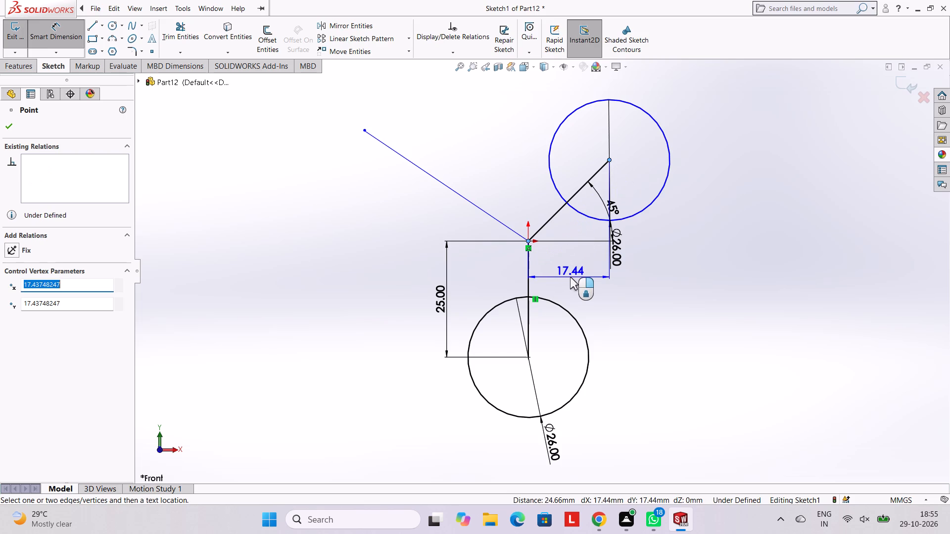
{"action": "left_click", "coordinate": [575, 267]}
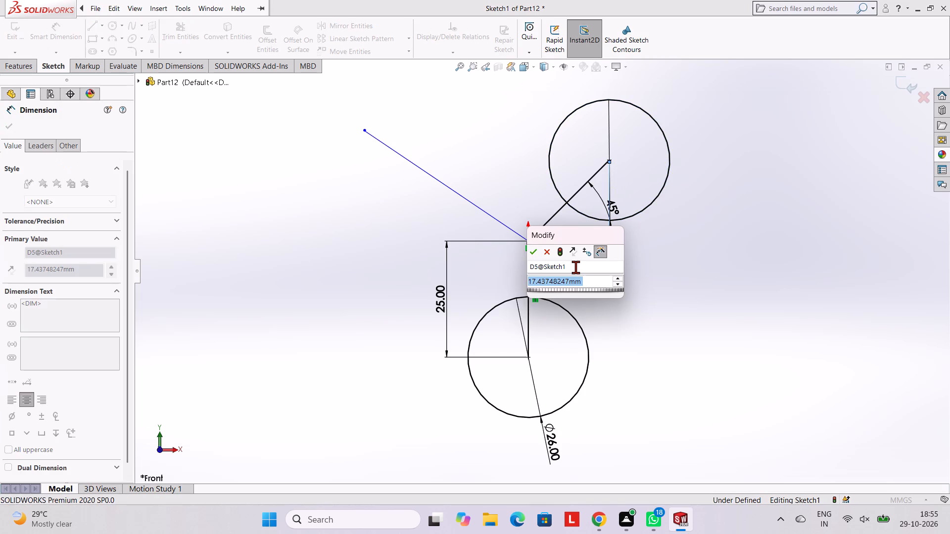
{"action": "type", "text": "25.0"}
{"action": "key", "text": "Return"}
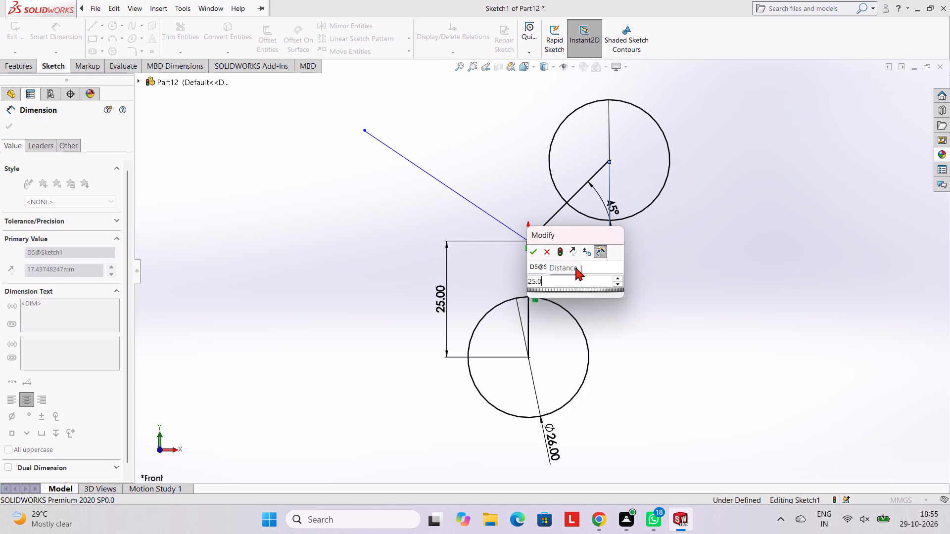
{"action": "key", "text": "Escape"}
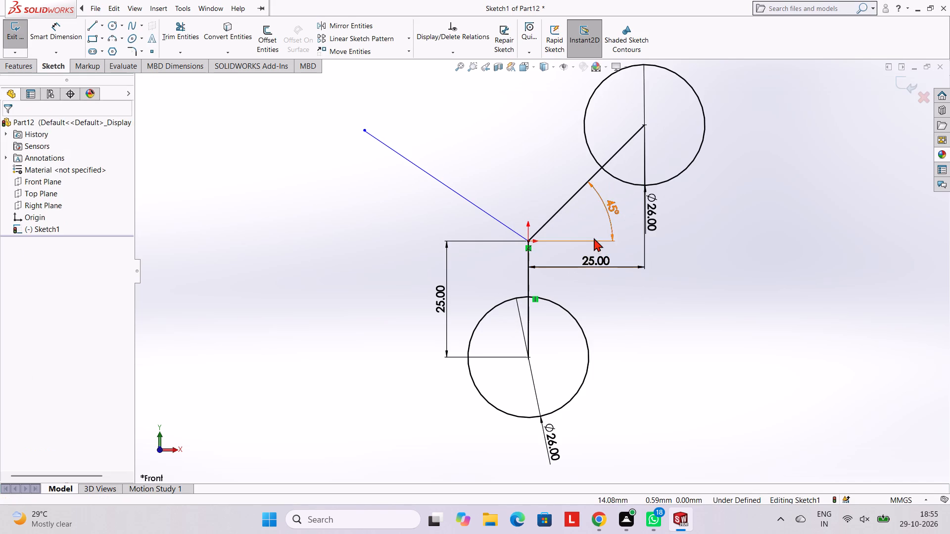
{"action": "key", "text": "Escape"}
Dimension the angle between the second slanted line and the horizontal direction through the origin, setting it to 45°.
{"action": "scroll", "coordinate": [668, 222], "scroll_direction": "up", "scroll_amount": 1}
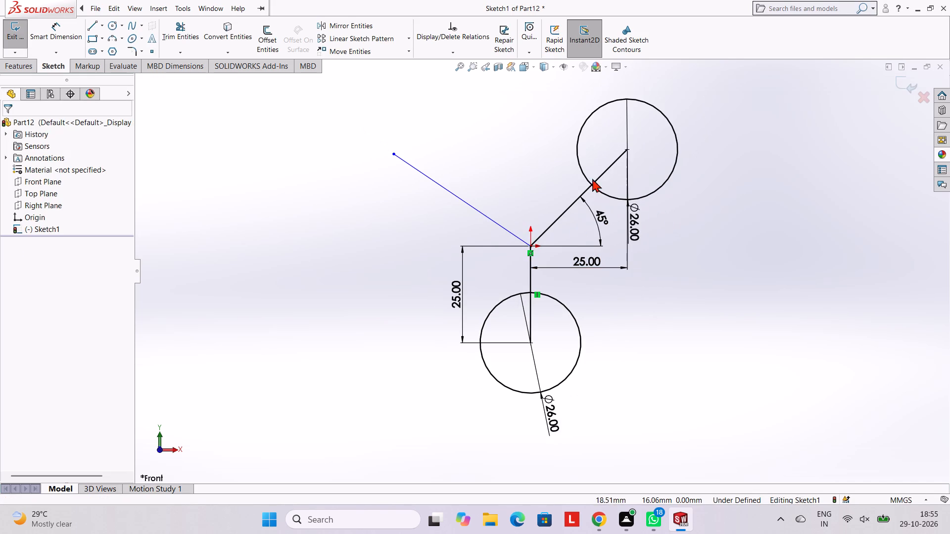
{"action": "scroll", "coordinate": [617, 182], "scroll_direction": "up", "scroll_amount": 1}
{"action": "scroll", "coordinate": [617, 182], "scroll_direction": "down", "scroll_amount": 1}
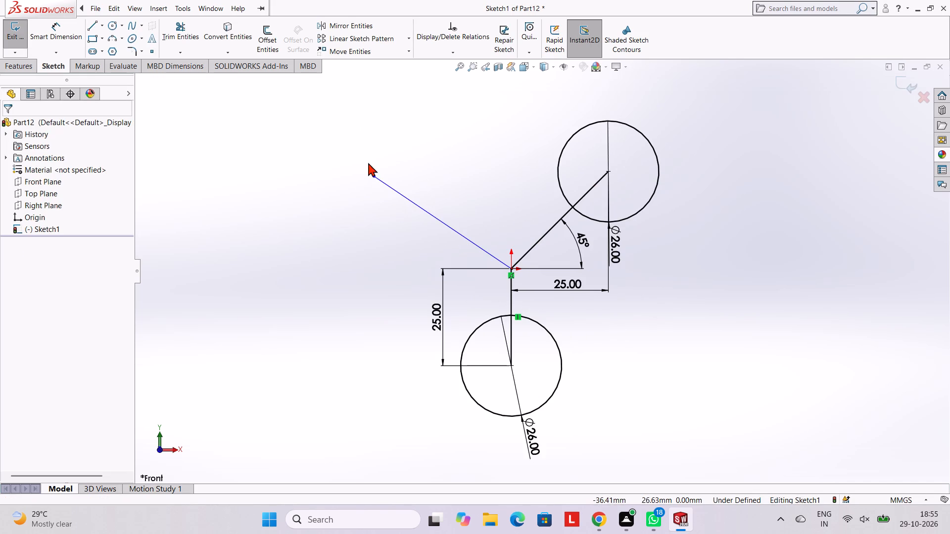
{"action": "key", "text": "Escape"}
{"action": "left_click", "coordinate": [64, 44]}
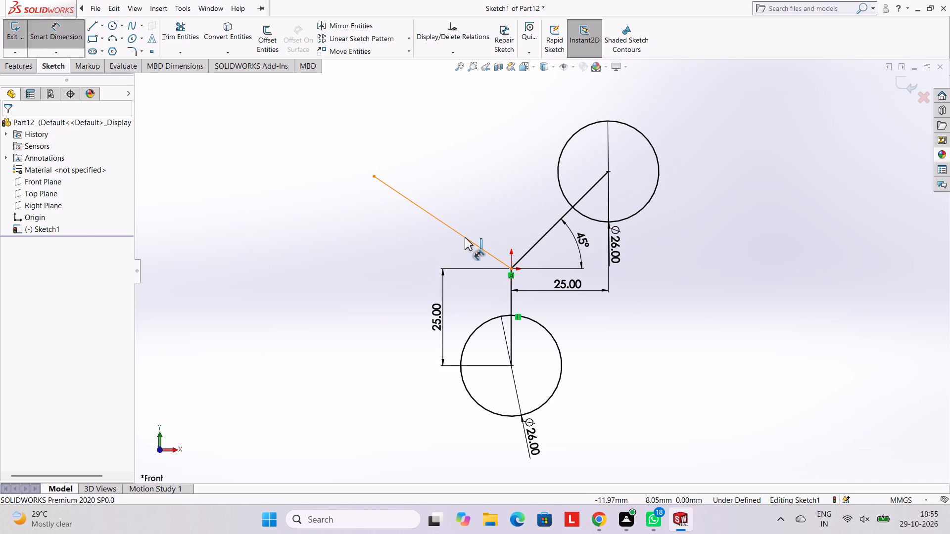
{"action": "left_click", "coordinate": [464, 237]}
{"action": "left_click", "coordinate": [512, 268]}
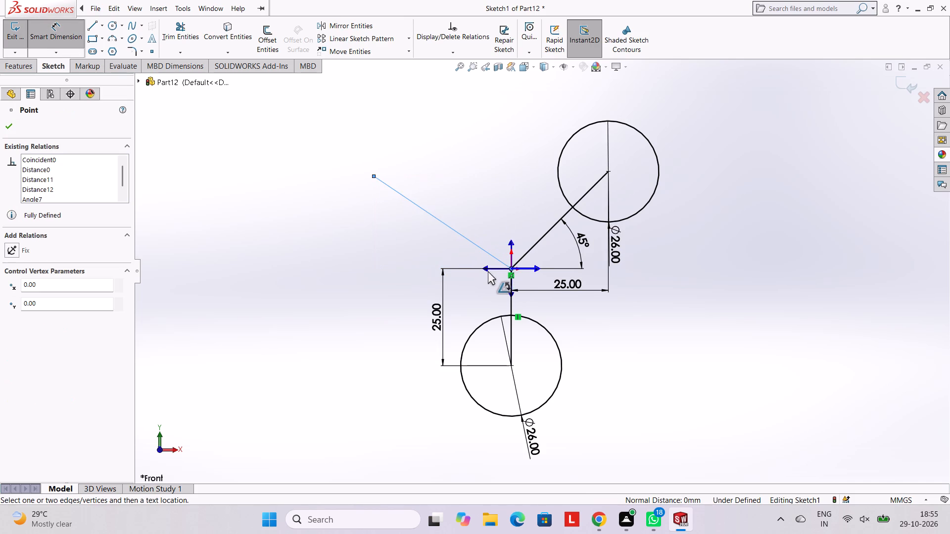
{"action": "left_click", "coordinate": [486, 269]}
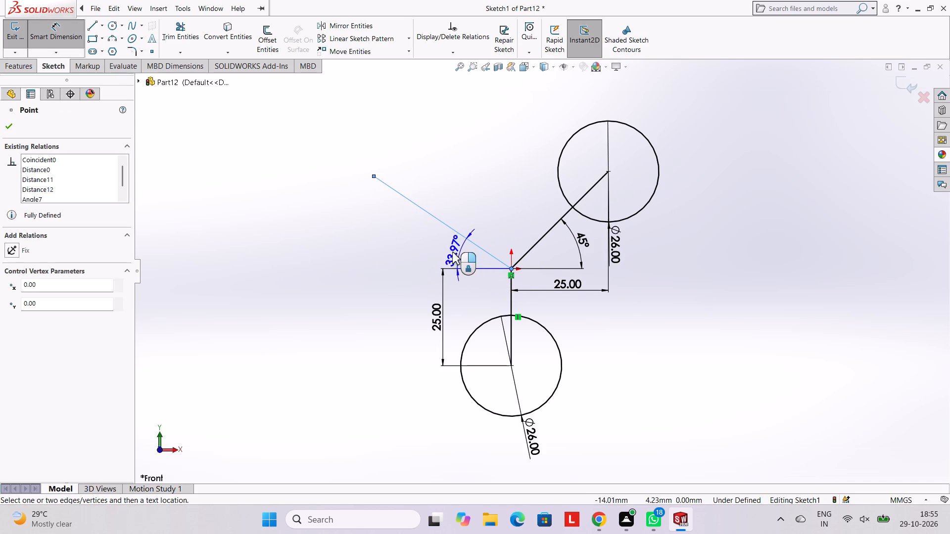
{"action": "left_click", "coordinate": [384, 234]}
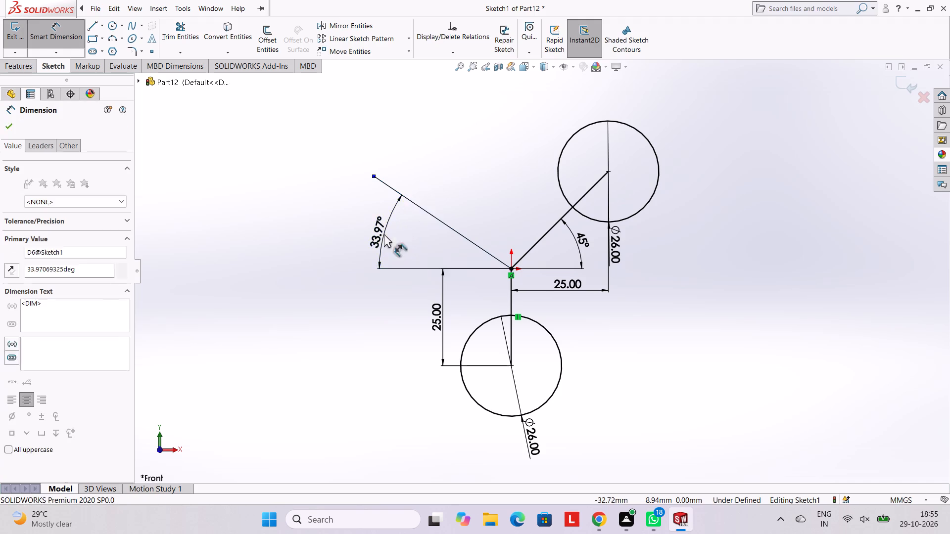
{"action": "type", "text": "45"}
{"action": "key", "text": "Return"}
{"action": "key", "text": "Escape"}
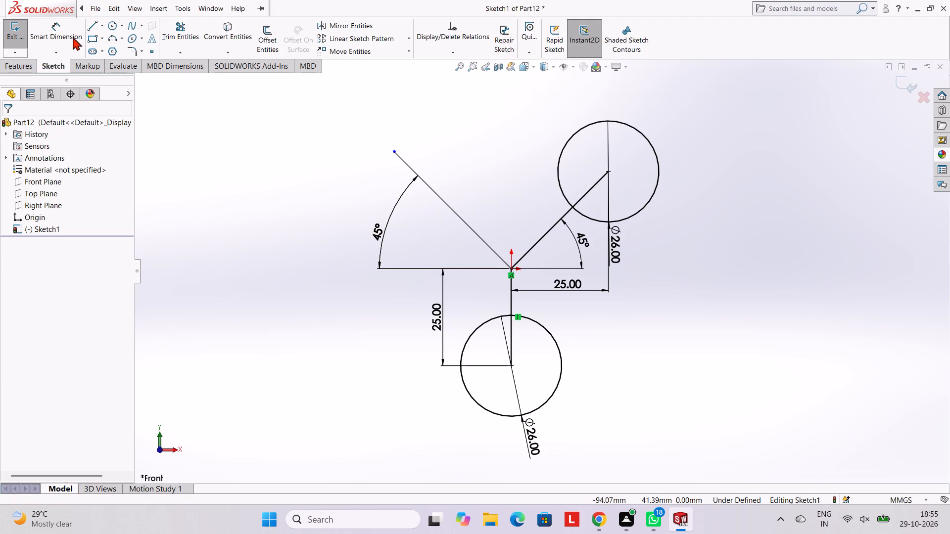
Dimension the horizontal distance from the second slanted line's free end to the origin, setting it to 25 mm.
{"action": "left_click", "coordinate": [42, 32]}
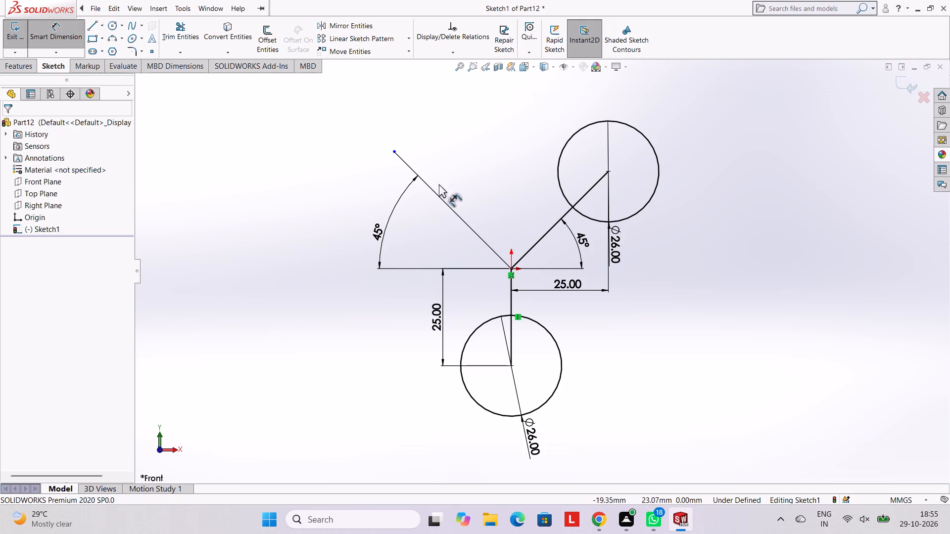
{"action": "left_click", "coordinate": [392, 153]}
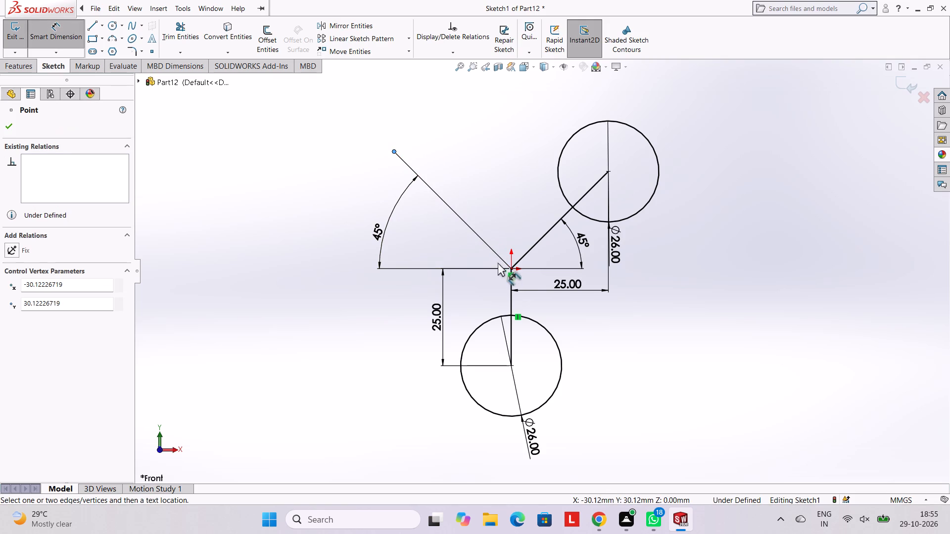
{"action": "left_click", "coordinate": [510, 270]}
{"action": "left_click", "coordinate": [466, 283]}
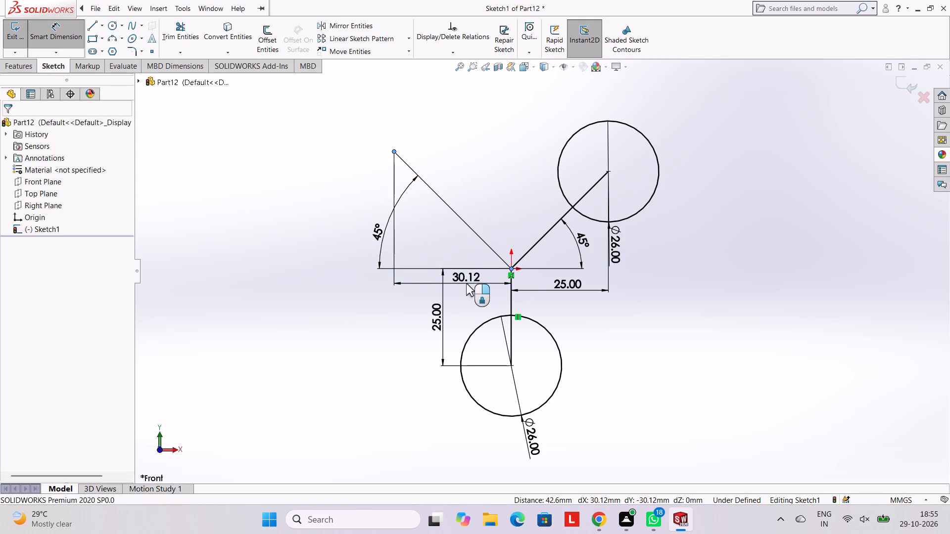
{"action": "type", "text": "25"}
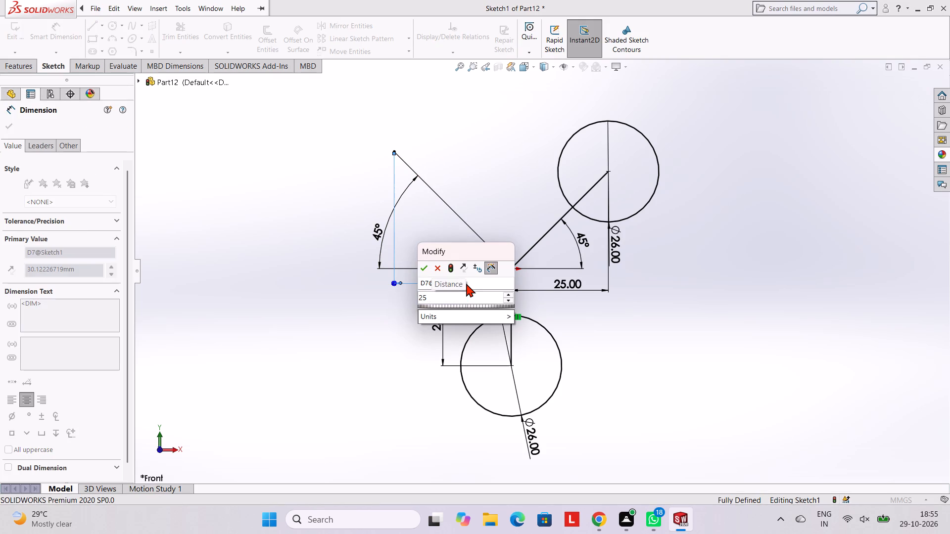
{"action": "type", "text": ".0"}
{"action": "key", "text": "Return"}
{"action": "key", "text": "Escape"}
{"action": "key", "text": "Escape"}
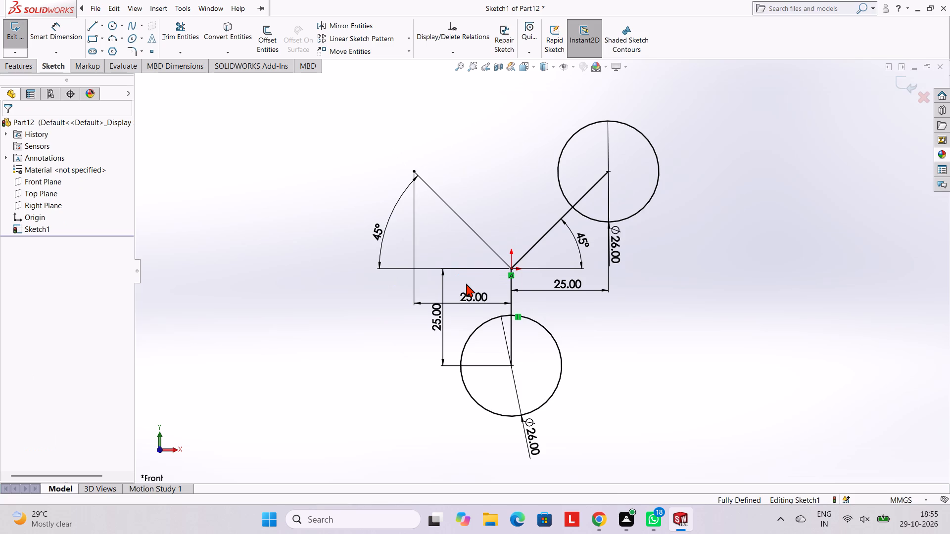
{"action": "key", "text": "Escape"}
Draw a 26 mm diameter circle centred on the free end of the second slanted line.
{"action": "left_click", "coordinate": [115, 19]}
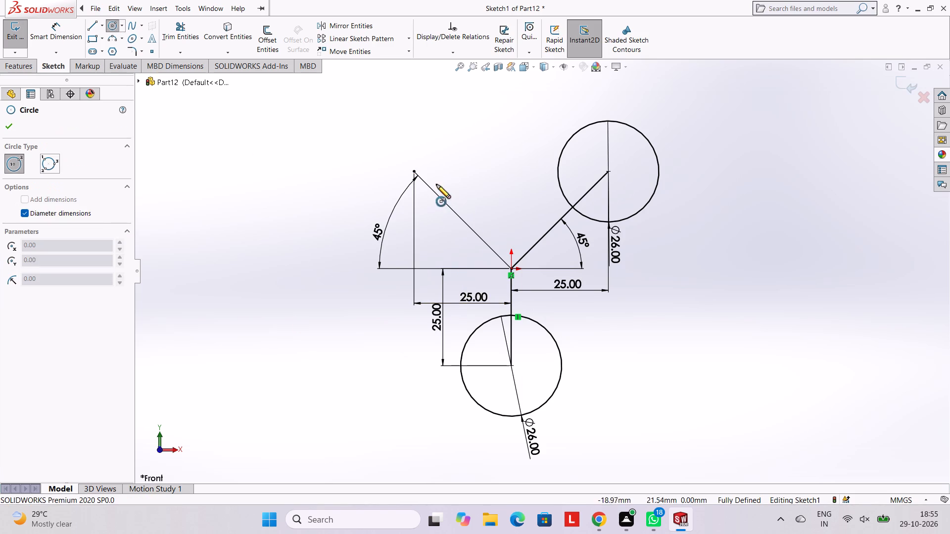
{"action": "left_click", "coordinate": [414, 172]}
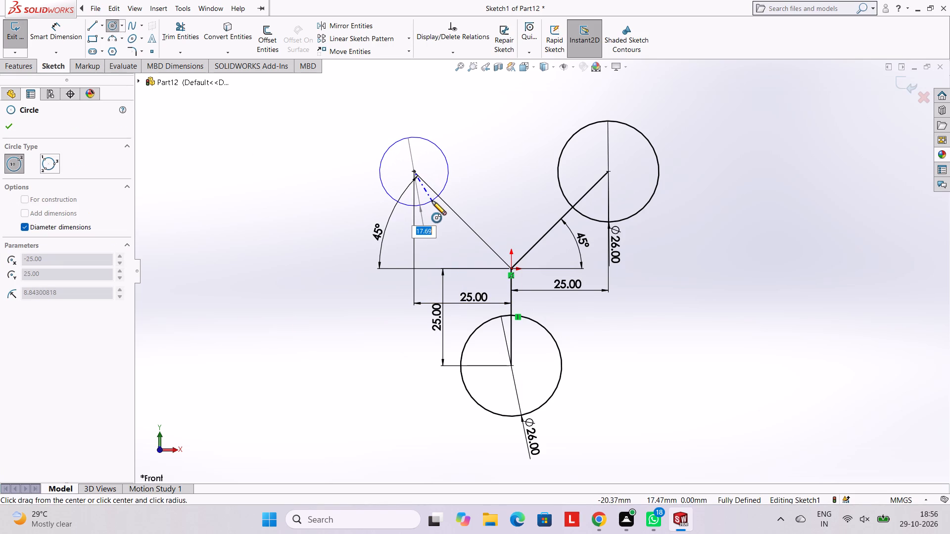
{"action": "type", "text": "26.0"}
{"action": "key", "text": "Return"}
{"action": "key", "text": "Escape"}
{"action": "key", "text": "Escape"}
{"action": "key", "text": "Escape"}
{"action": "key", "text": "Escape"}
{"action": "key", "text": "Escape"}
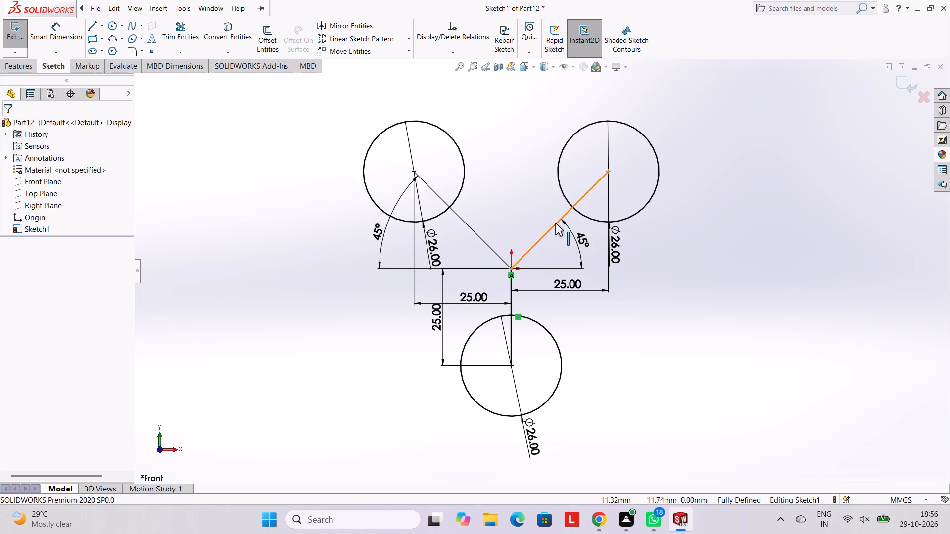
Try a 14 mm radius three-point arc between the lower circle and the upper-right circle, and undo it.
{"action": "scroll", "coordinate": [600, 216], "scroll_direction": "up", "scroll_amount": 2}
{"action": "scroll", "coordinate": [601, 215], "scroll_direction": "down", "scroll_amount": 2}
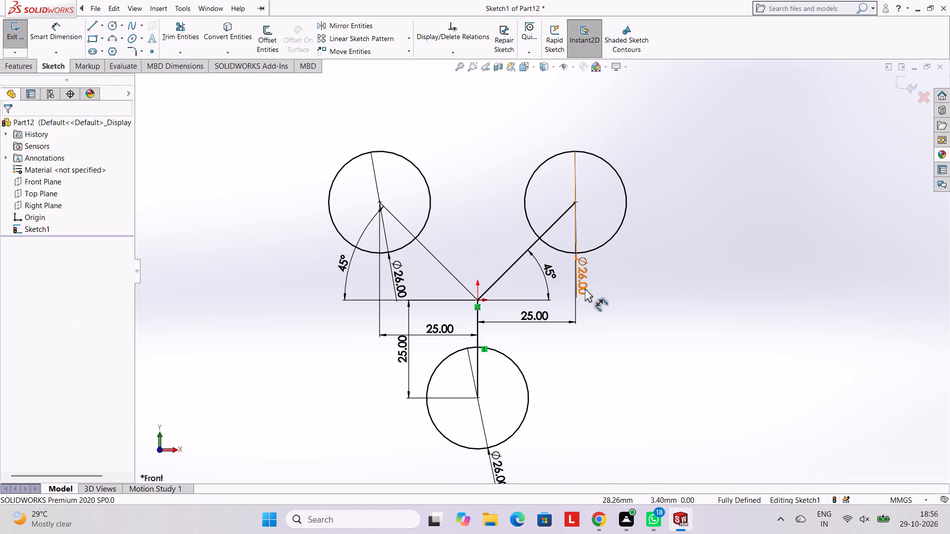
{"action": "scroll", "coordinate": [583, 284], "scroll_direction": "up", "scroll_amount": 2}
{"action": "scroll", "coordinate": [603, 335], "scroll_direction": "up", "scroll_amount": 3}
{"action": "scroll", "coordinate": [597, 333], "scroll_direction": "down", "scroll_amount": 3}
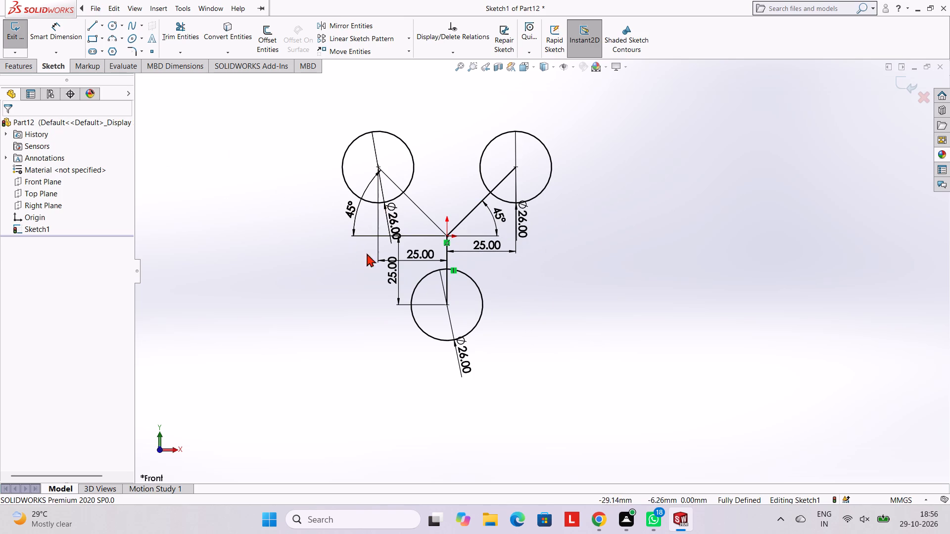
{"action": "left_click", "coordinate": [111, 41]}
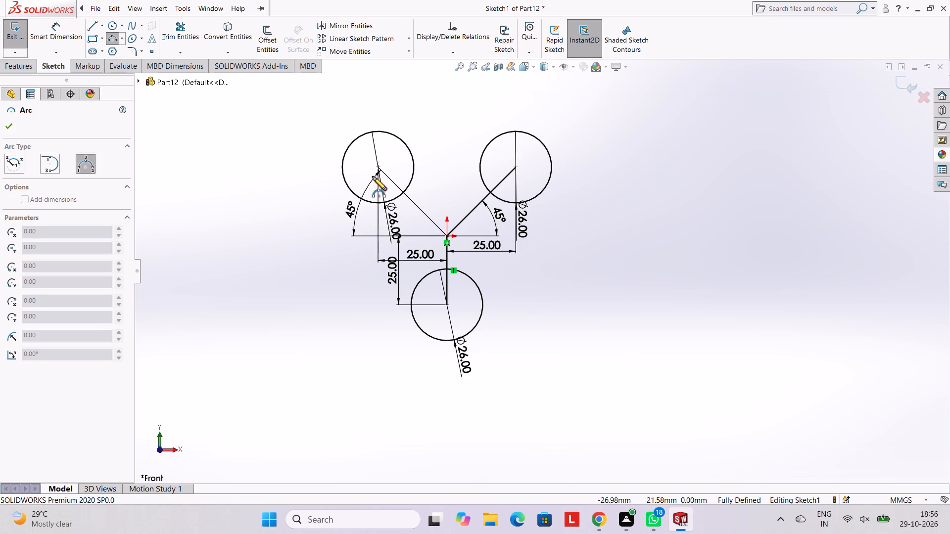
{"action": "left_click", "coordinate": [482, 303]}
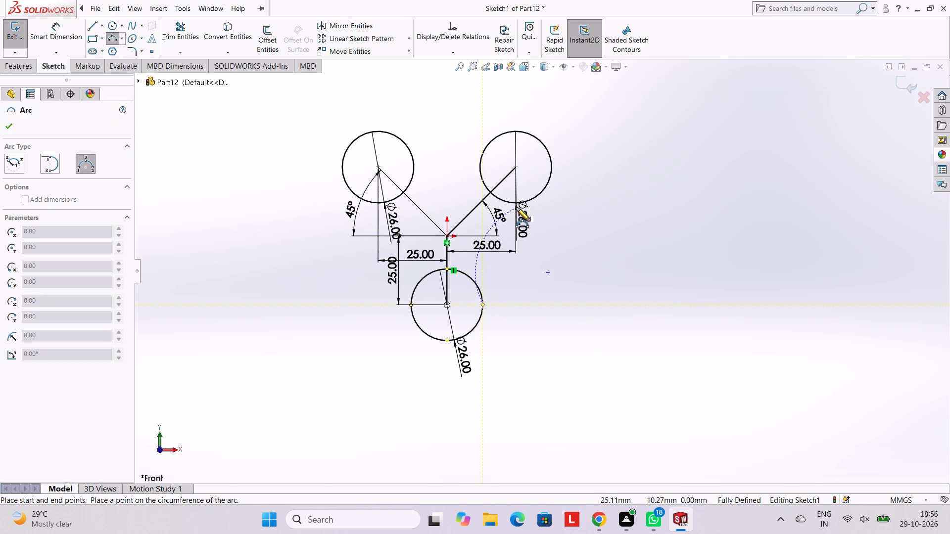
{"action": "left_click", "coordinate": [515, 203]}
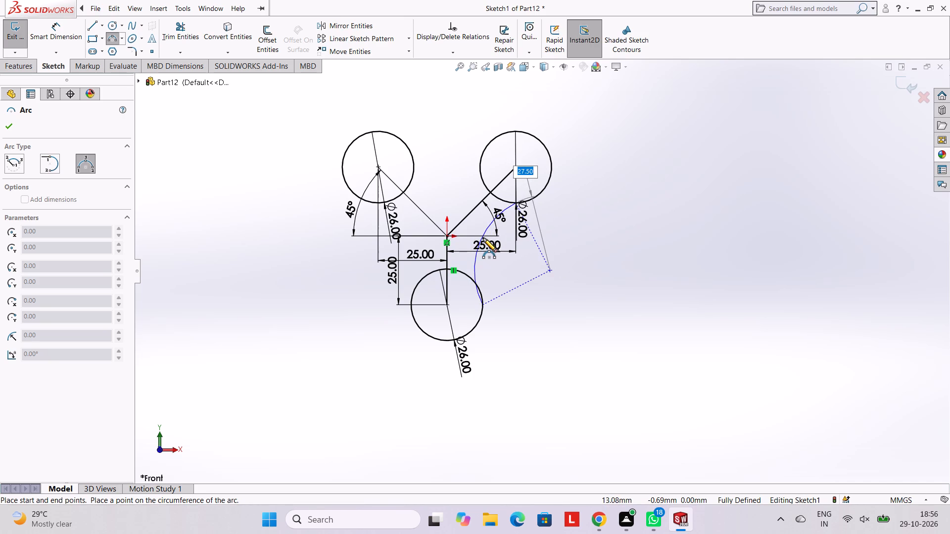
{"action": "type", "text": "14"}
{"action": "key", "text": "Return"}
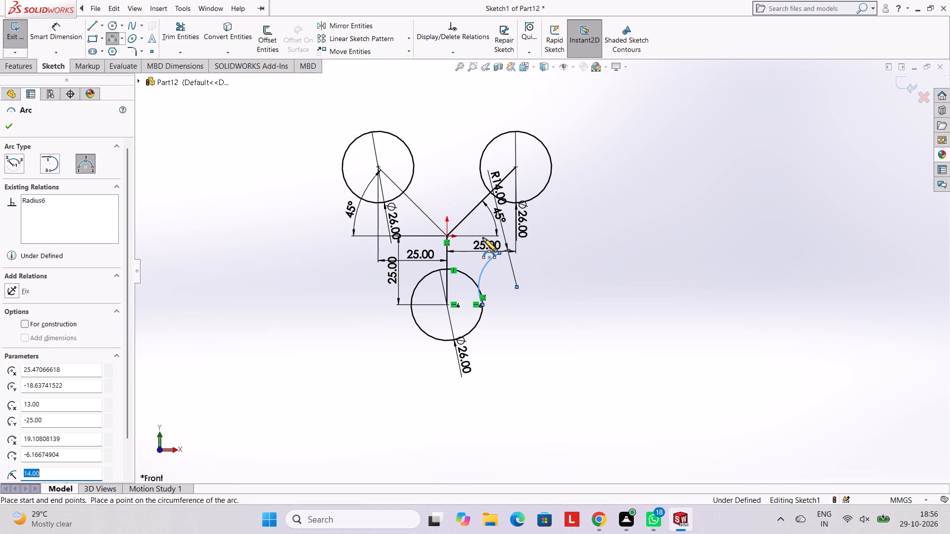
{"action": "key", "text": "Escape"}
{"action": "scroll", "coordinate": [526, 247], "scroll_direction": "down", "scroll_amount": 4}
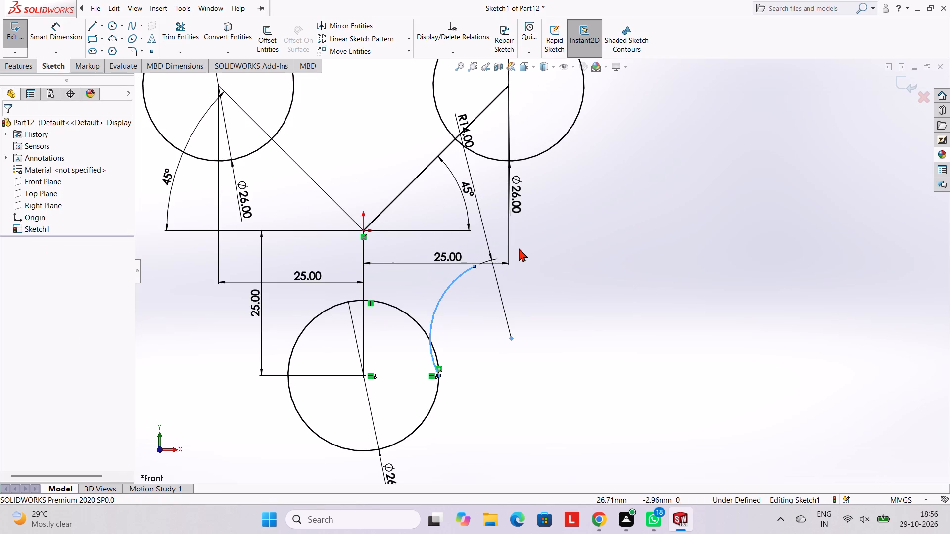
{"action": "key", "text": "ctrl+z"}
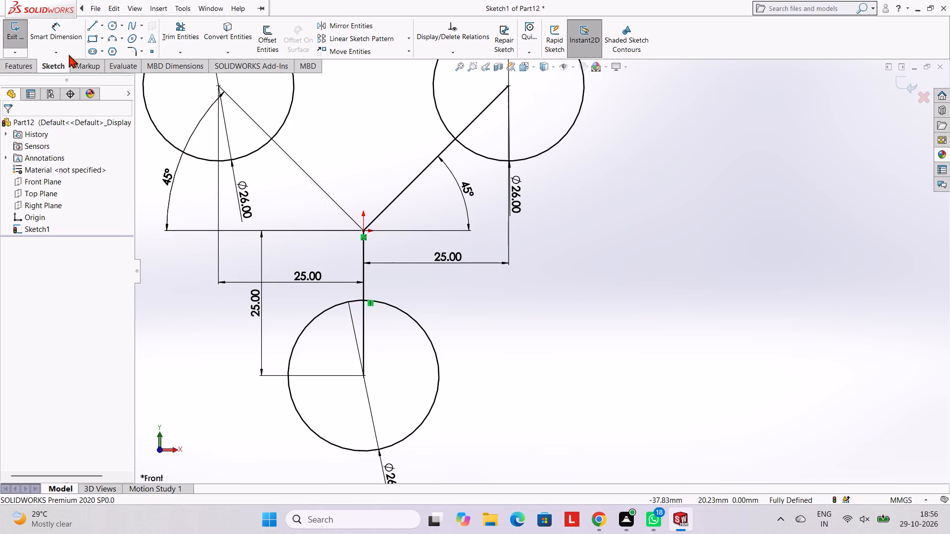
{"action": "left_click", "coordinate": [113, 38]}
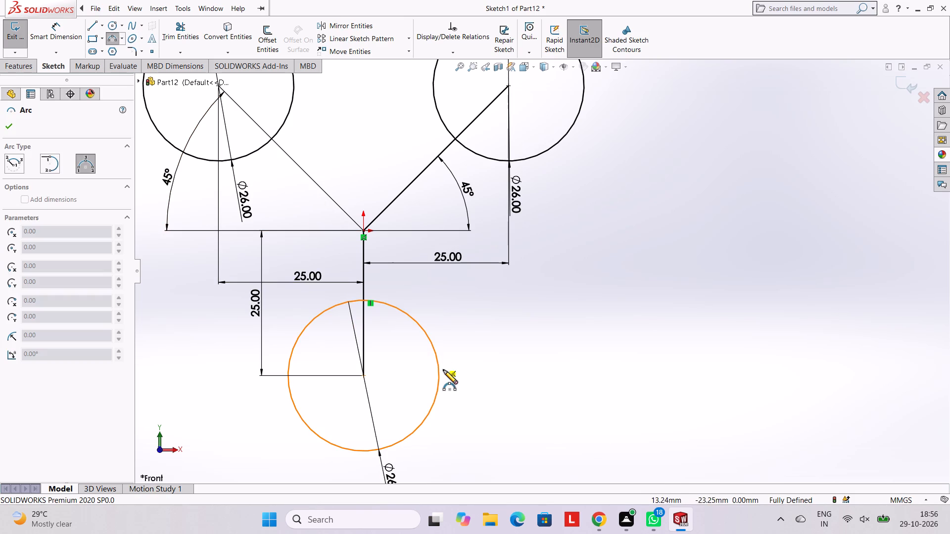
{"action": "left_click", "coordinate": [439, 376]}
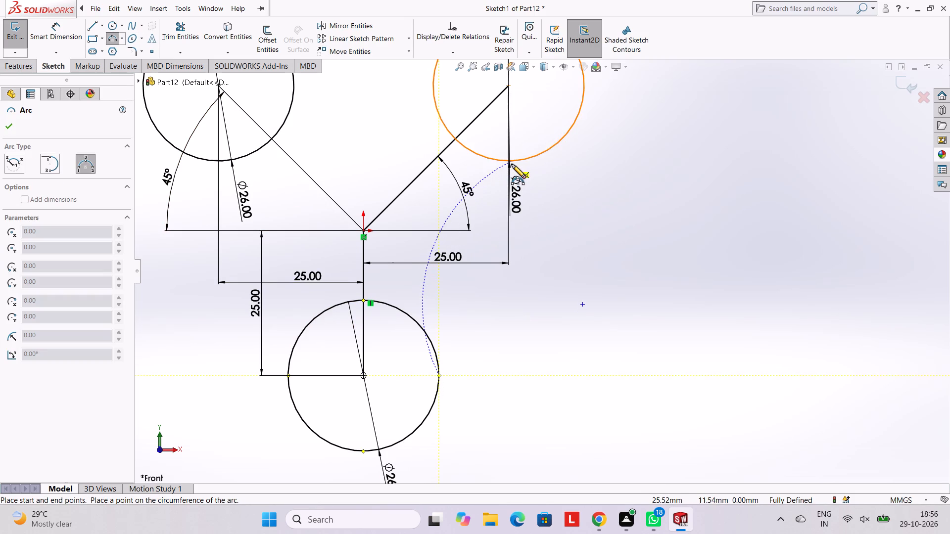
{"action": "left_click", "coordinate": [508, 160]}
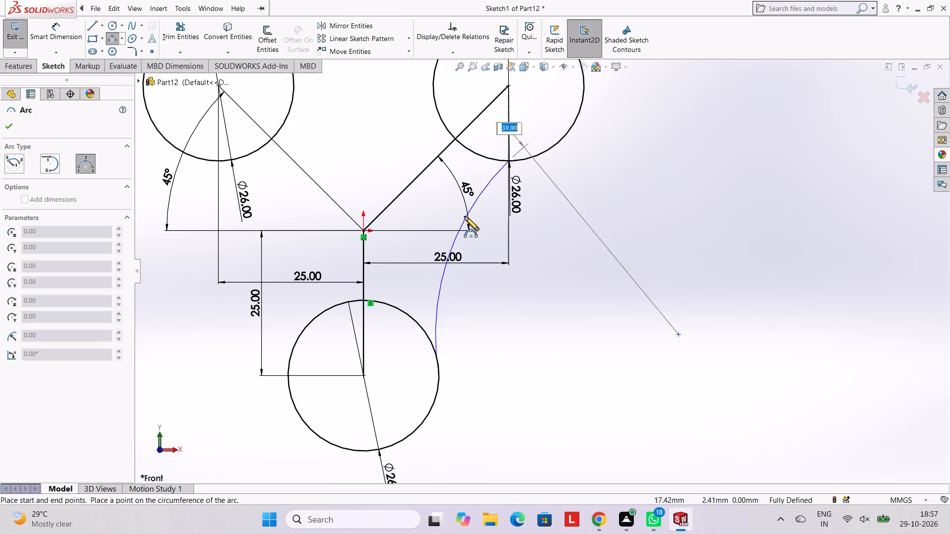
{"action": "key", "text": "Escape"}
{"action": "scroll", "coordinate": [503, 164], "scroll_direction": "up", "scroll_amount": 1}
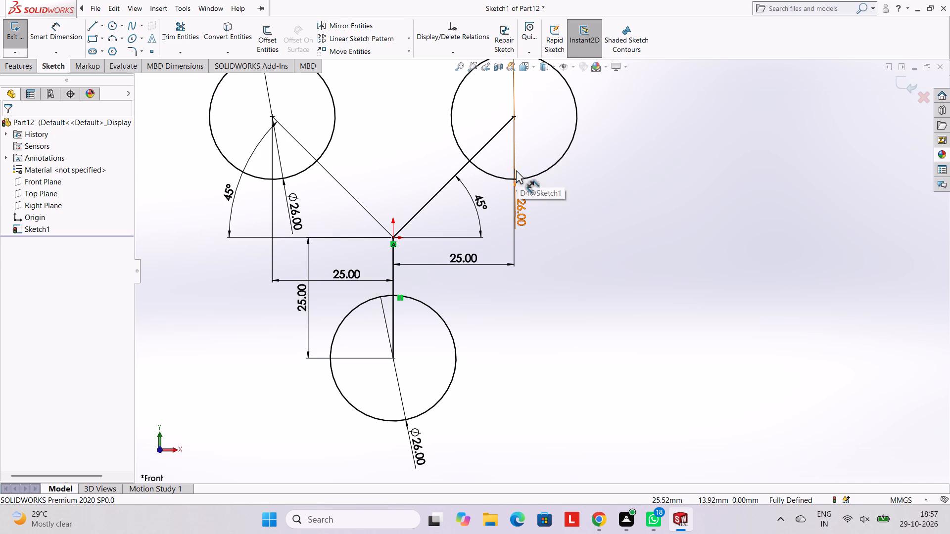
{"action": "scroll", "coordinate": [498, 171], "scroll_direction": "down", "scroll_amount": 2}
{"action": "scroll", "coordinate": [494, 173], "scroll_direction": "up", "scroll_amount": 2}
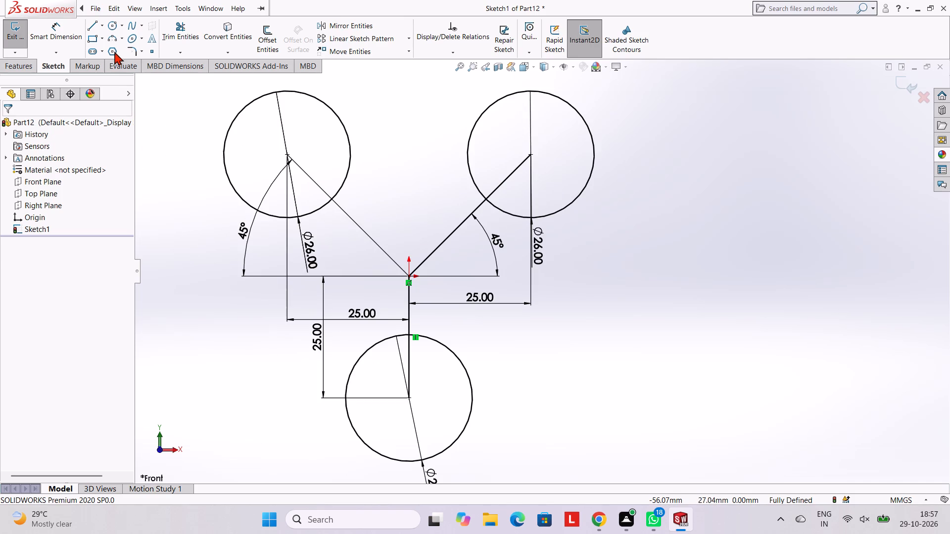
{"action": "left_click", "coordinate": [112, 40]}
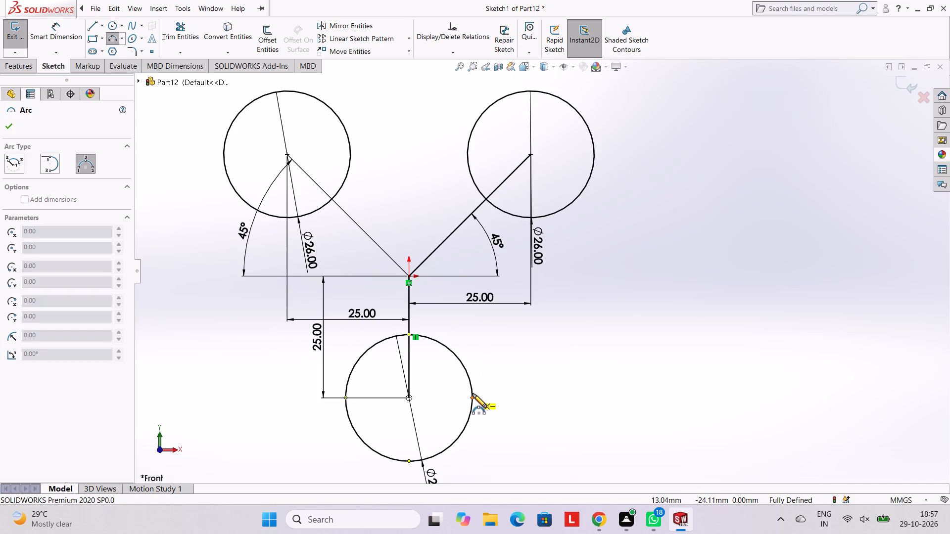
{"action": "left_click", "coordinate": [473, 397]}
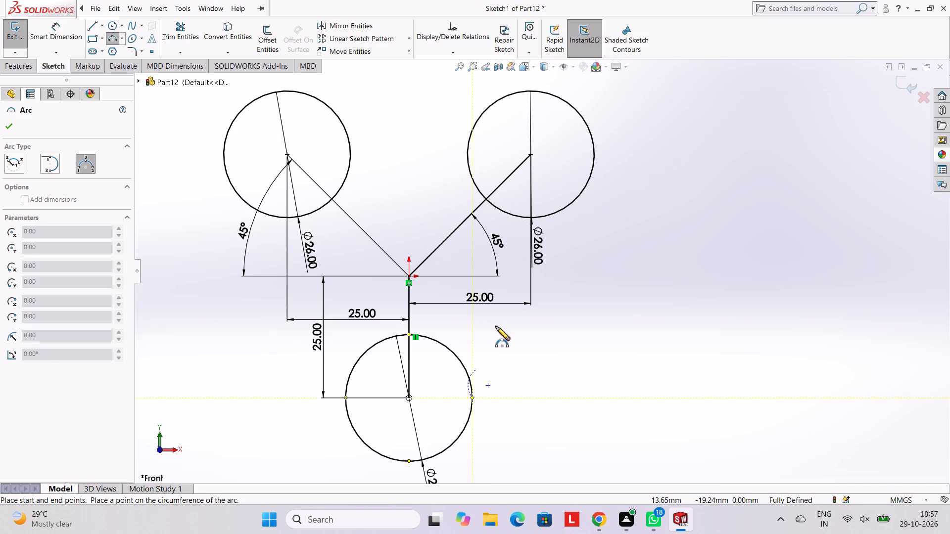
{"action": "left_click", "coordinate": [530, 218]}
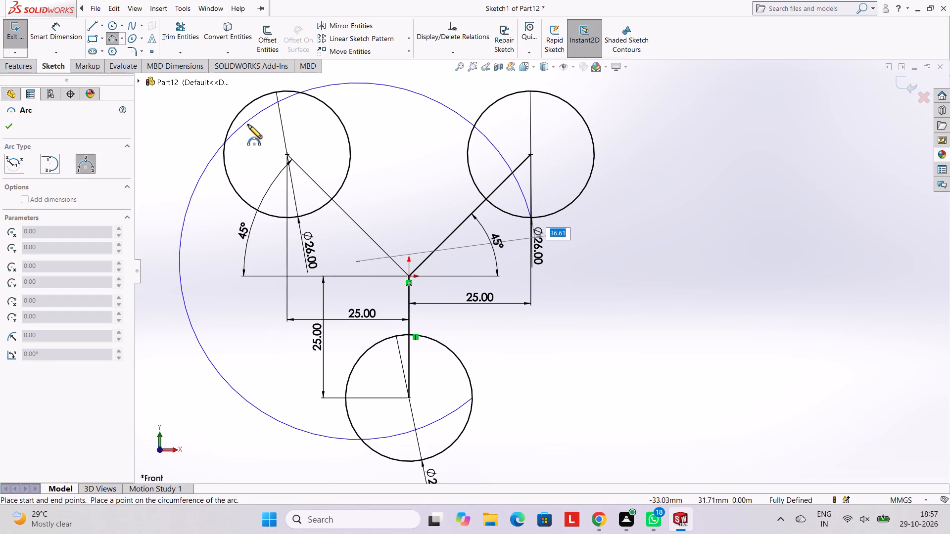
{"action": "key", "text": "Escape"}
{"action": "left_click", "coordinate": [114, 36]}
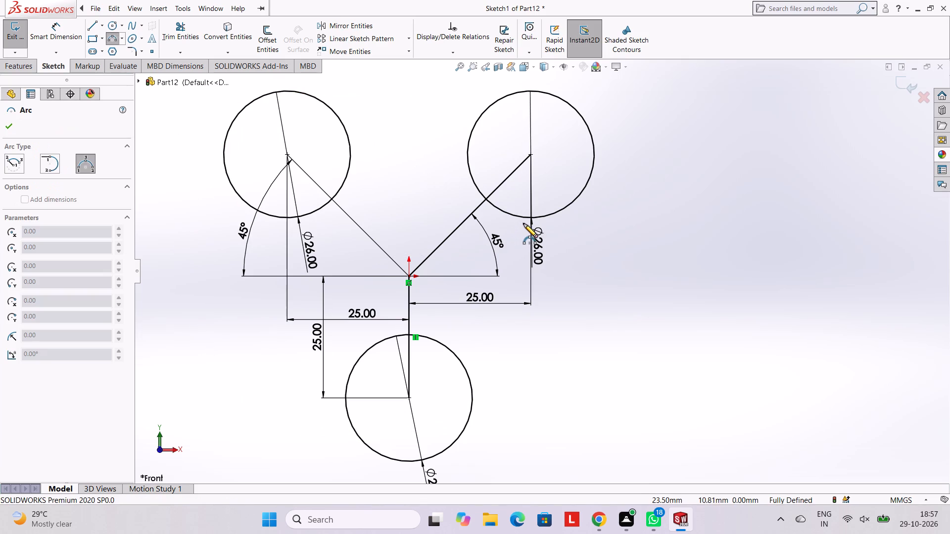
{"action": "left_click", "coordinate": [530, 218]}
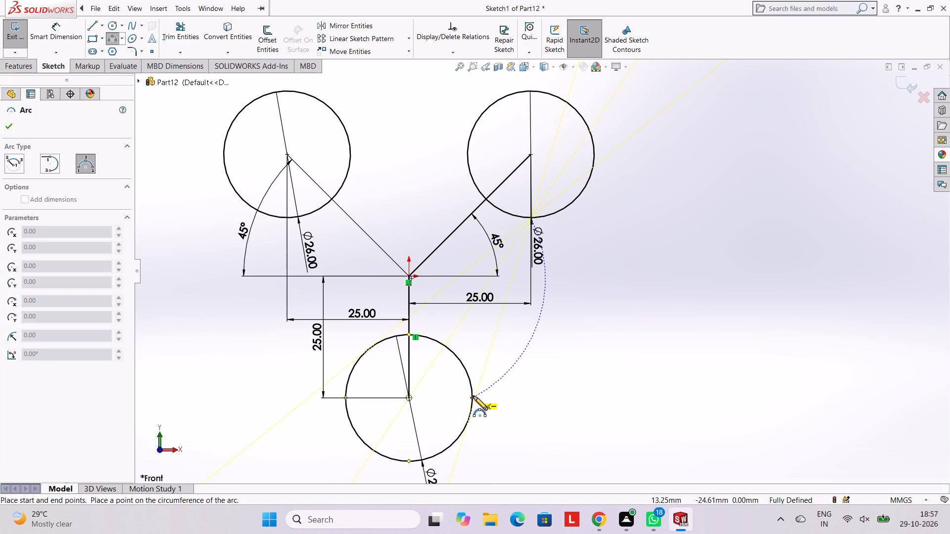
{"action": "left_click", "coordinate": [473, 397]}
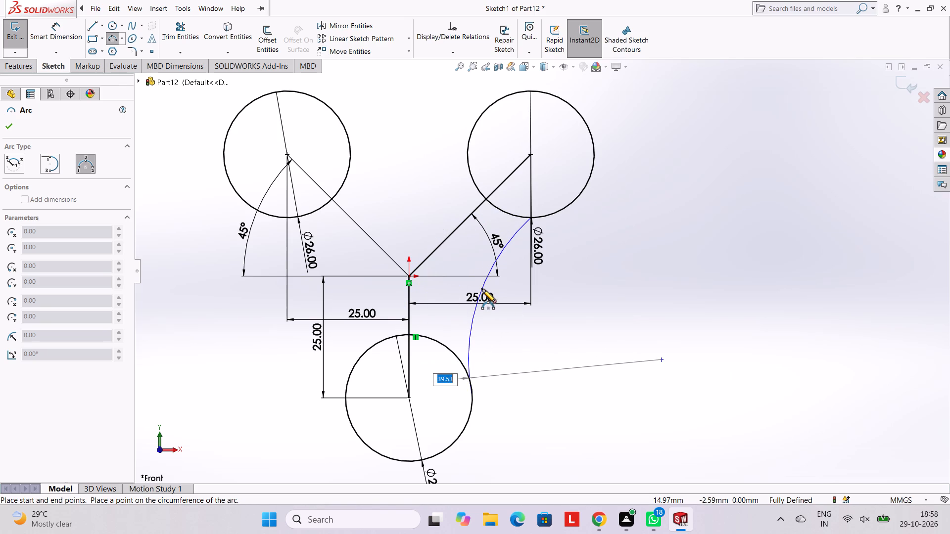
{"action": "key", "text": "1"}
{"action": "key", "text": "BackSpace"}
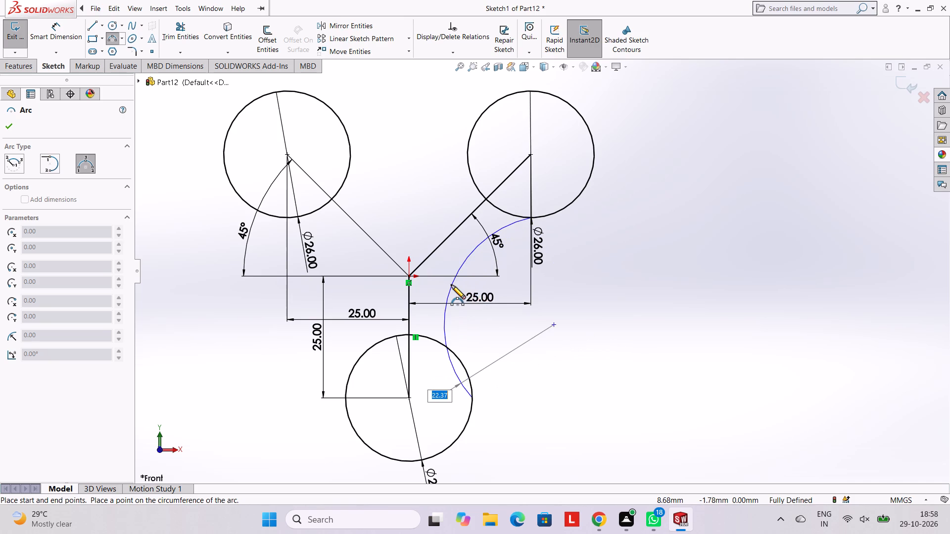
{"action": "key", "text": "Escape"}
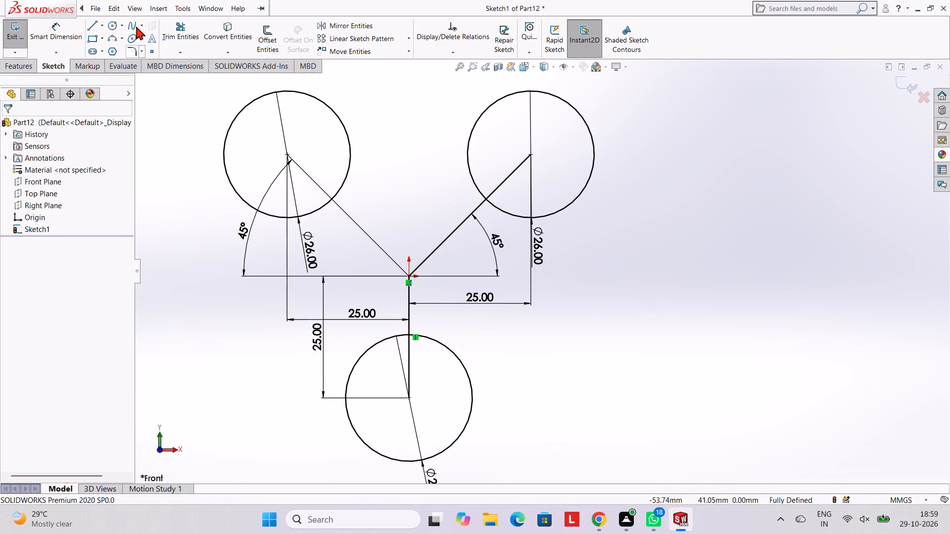
Draw a three-point arc of 20 mm radius from the lower circle's upper-right edge to the bottom of the upper-right circle, bowing towards the origin.
{"action": "left_click", "coordinate": [114, 39]}
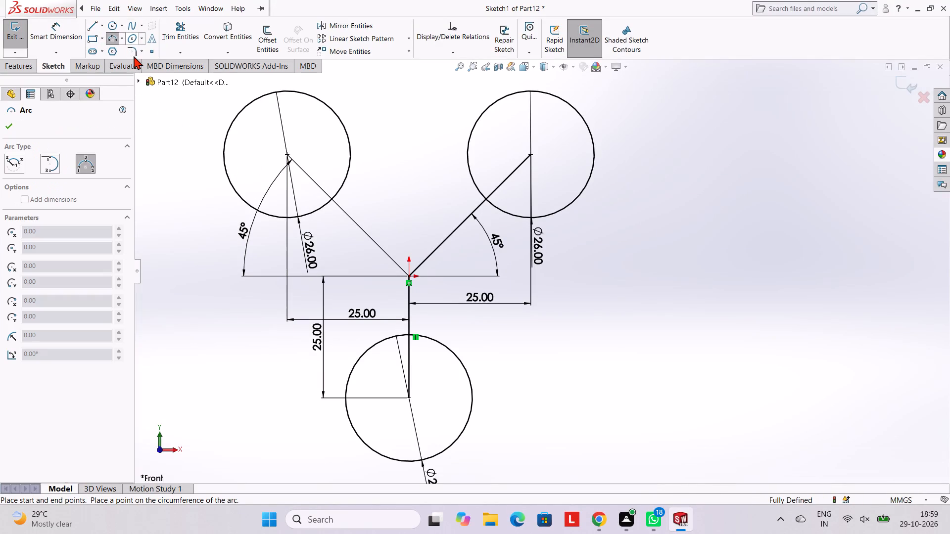
{"action": "left_click", "coordinate": [467, 373]}
{"action": "left_click", "coordinate": [531, 217]}
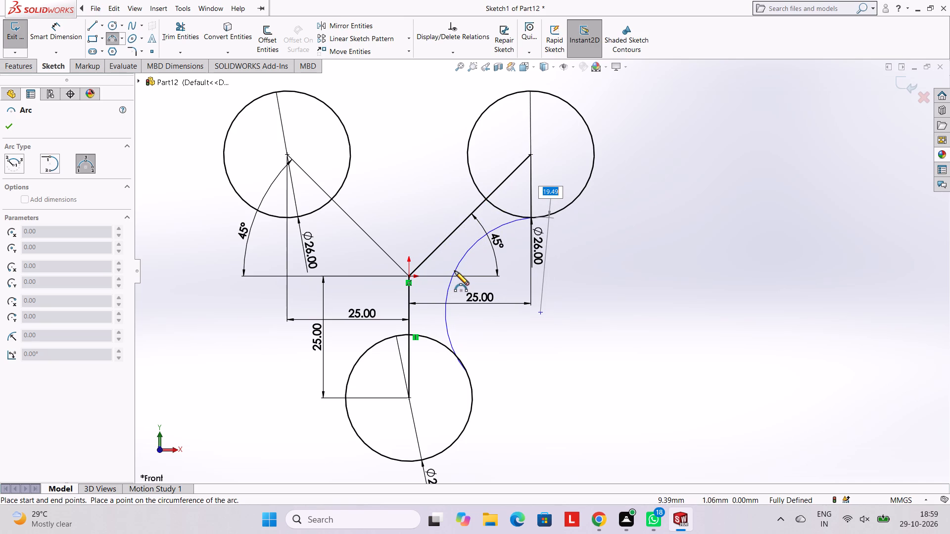
{"action": "type", "text": "20"}
{"action": "key", "text": "Return"}
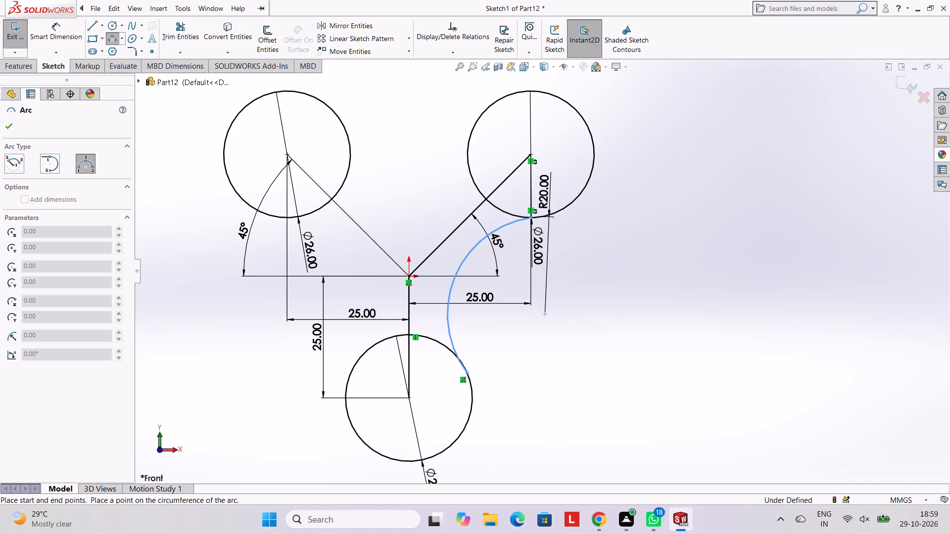
{"action": "key", "text": "Escape"}
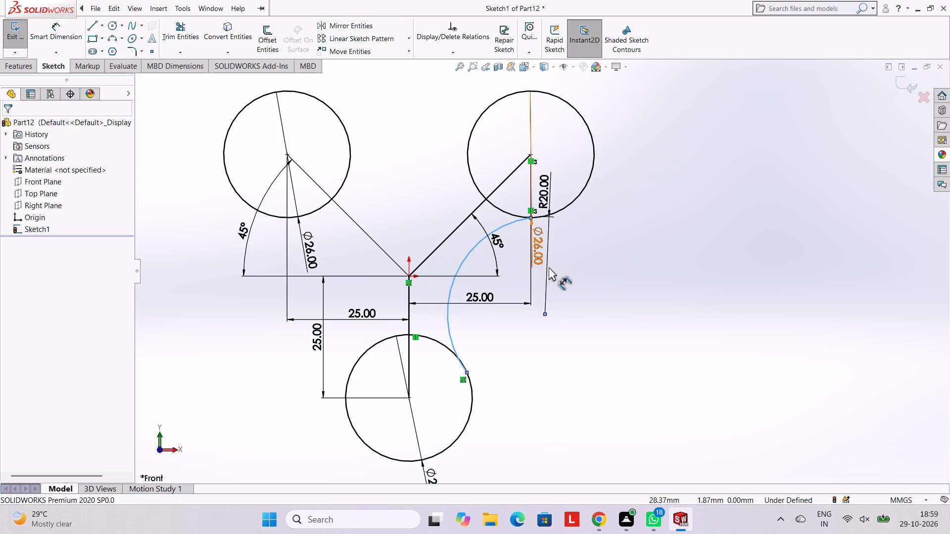
Draw a three-point arc of 19 mm radius from the bottom of the upper-left circle to the lower circle's upper-left edge, bowing towards the origin.
{"action": "scroll", "coordinate": [549, 267], "scroll_direction": "up", "scroll_amount": 2}
{"action": "scroll", "coordinate": [549, 267], "scroll_direction": "down", "scroll_amount": 1}
{"action": "left_click", "coordinate": [114, 38]}
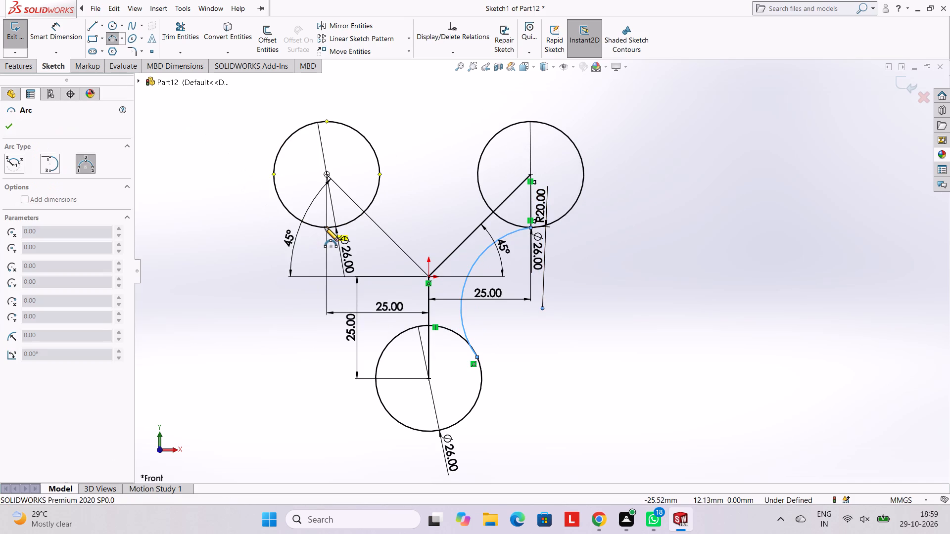
{"action": "left_click", "coordinate": [328, 227]}
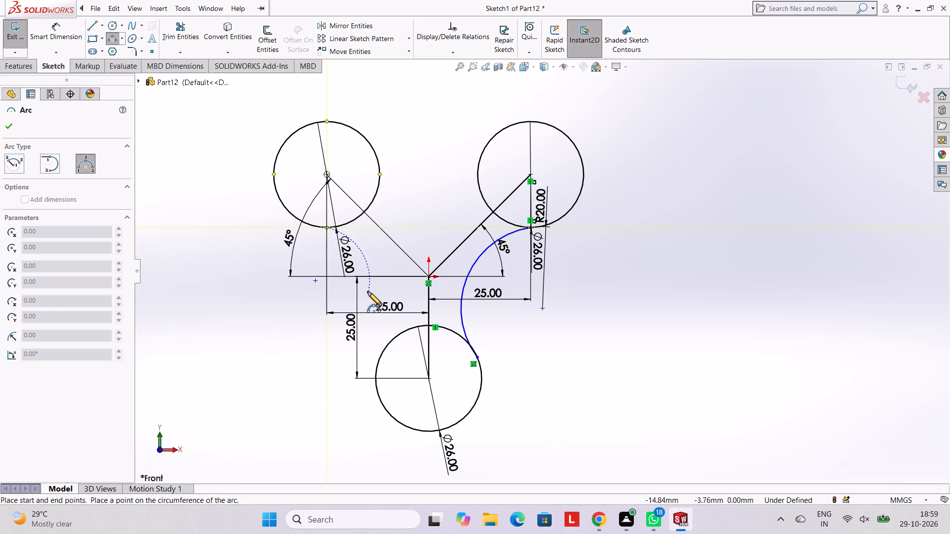
{"action": "left_click", "coordinate": [380, 355]}
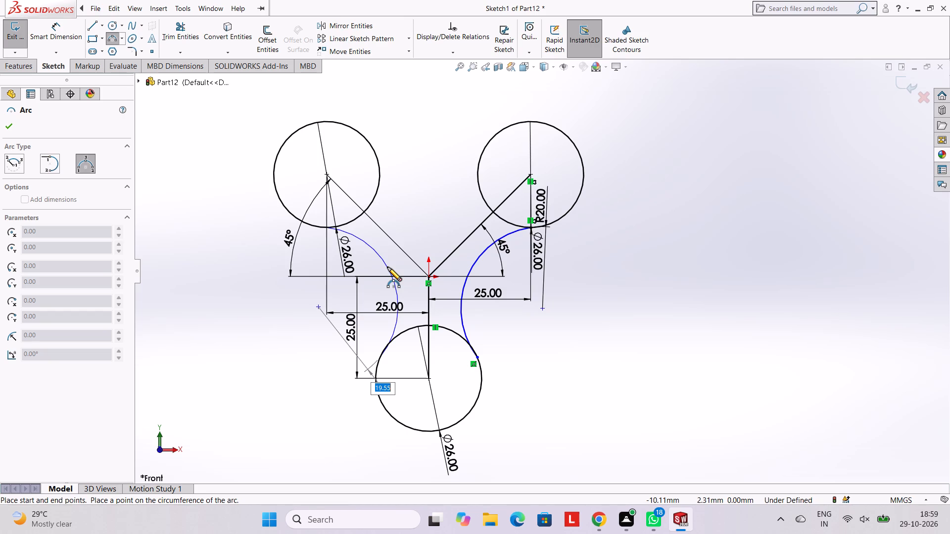
{"action": "key", "text": "1"}
{"action": "key", "text": "9"}
{"action": "key", "text": "Return"}
{"action": "key", "text": "Escape"}
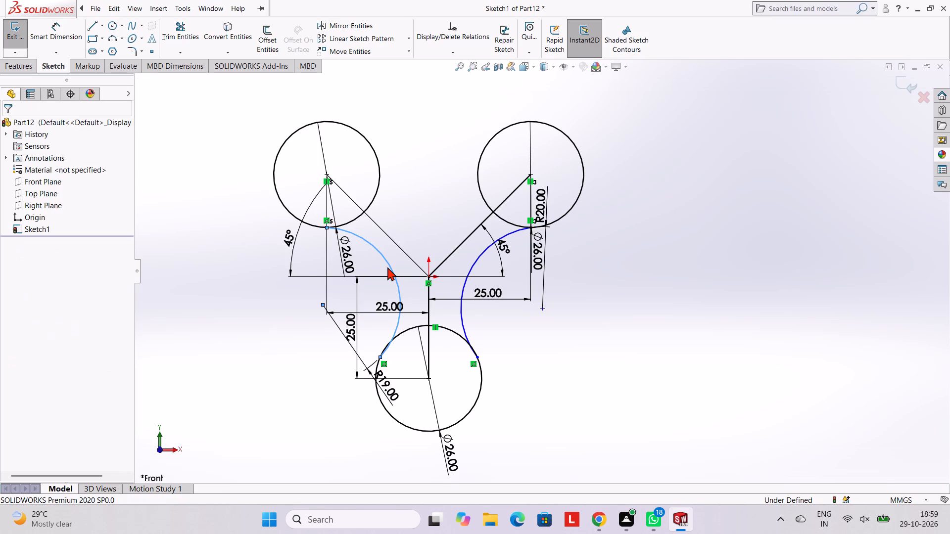
Draw a three-point arc of 19 mm radius between the facing edges of the two upper circles, bowing down towards the origin.
{"action": "left_click", "coordinate": [116, 42]}
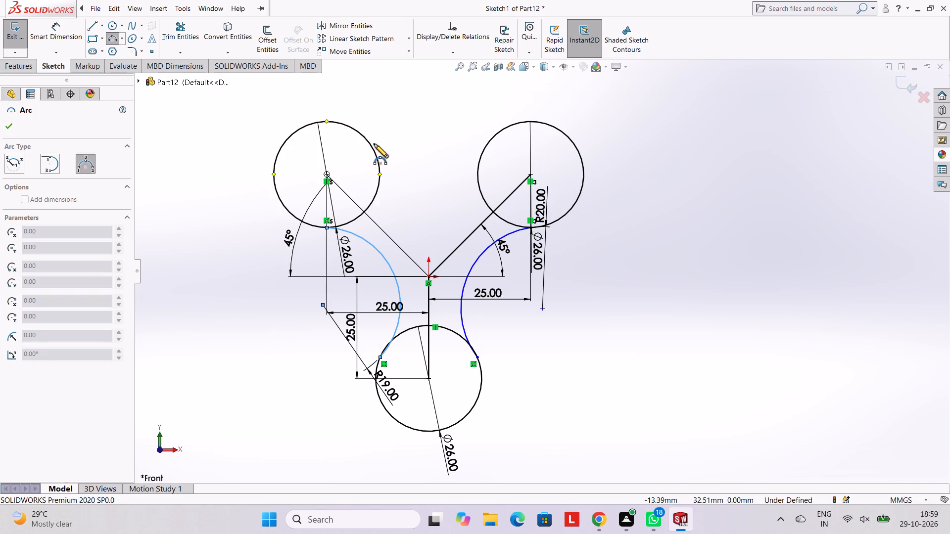
{"action": "left_click", "coordinate": [368, 141]}
{"action": "left_click", "coordinate": [484, 147]}
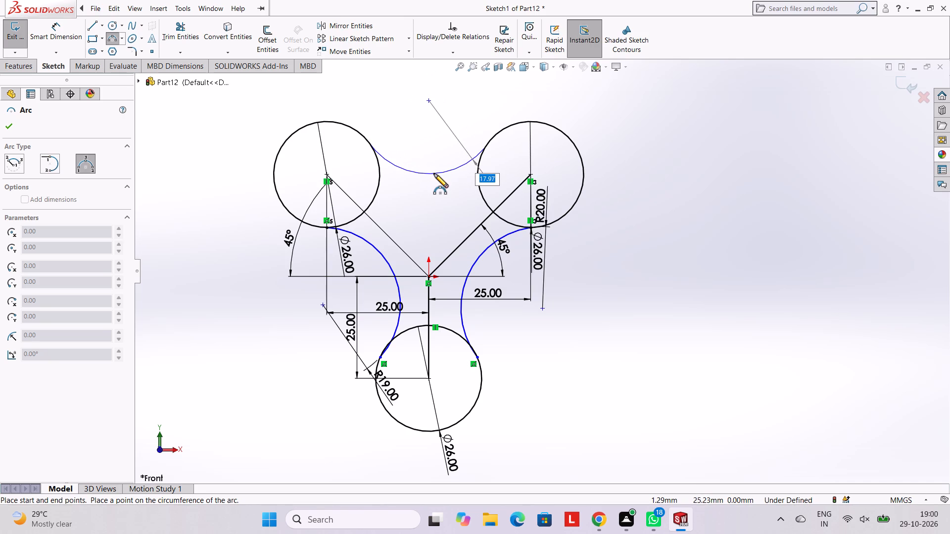
{"action": "type", "text": "19"}
{"action": "key", "text": "Return"}
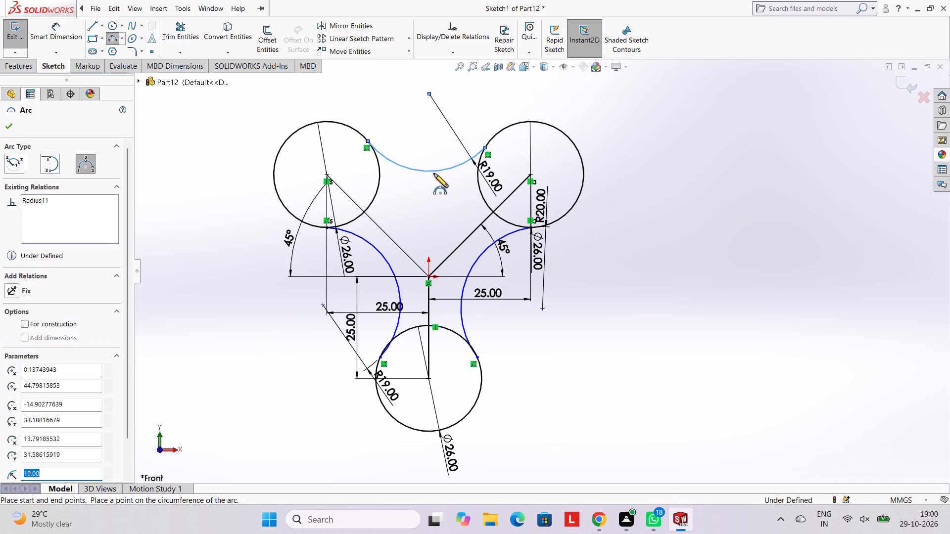
{"action": "key", "text": "Escape"}
{"action": "key", "text": "Escape"}
{"action": "scroll", "coordinate": [500, 208], "scroll_direction": "up", "scroll_amount": 2}
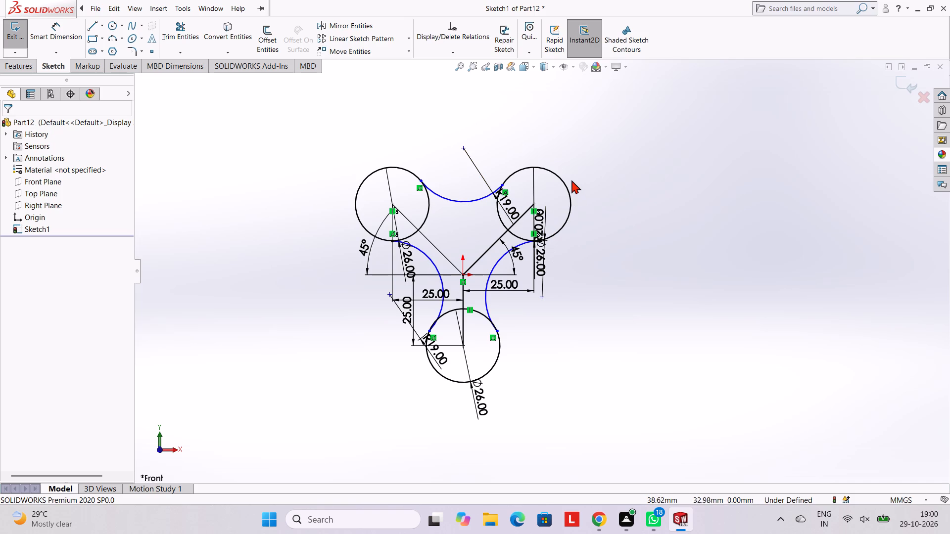
{"action": "scroll", "coordinate": [544, 223], "scroll_direction": "down", "scroll_amount": 2}
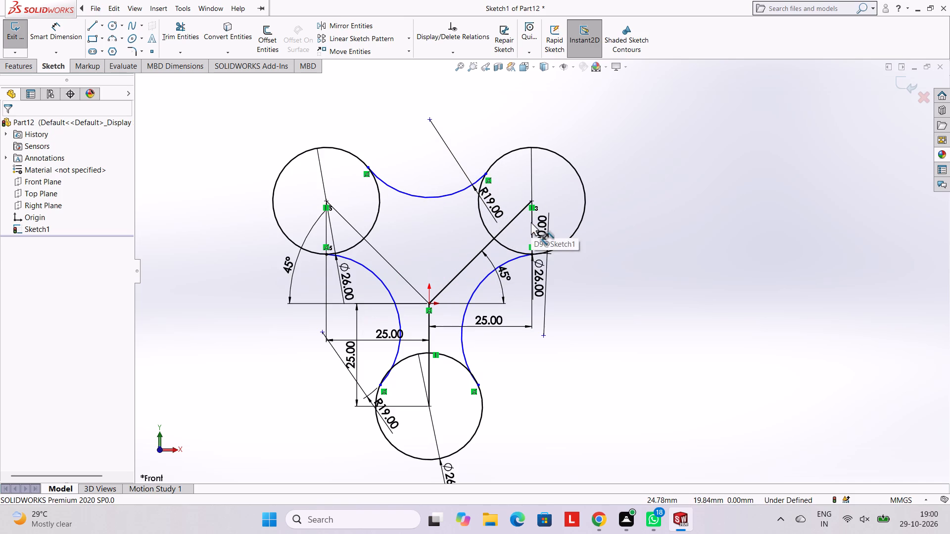
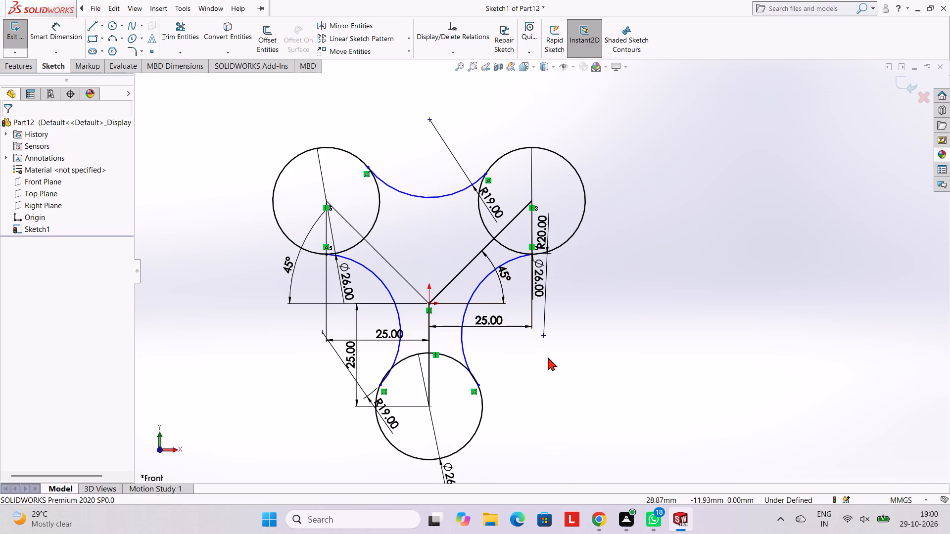
Undo back to before the left line's 45° angle was set, removing the three arcs, the upper-left circle and its 25 mm distance.
{"action": "key", "text": "Escape"}
{"action": "key", "text": "ctrl+z"}
{"action": "key", "text": "ctrl+z"}
{"action": "key", "text": "ctrl+z"}
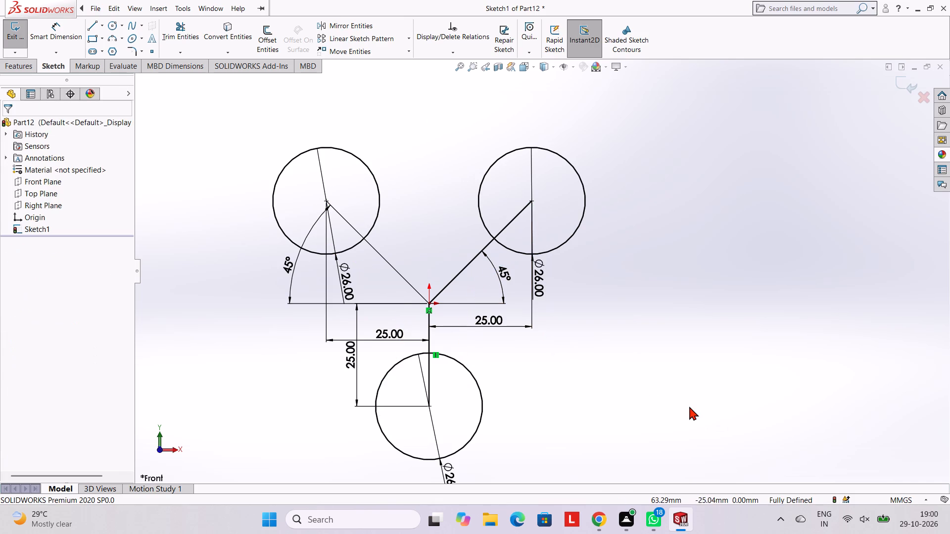
{"action": "key", "text": "ctrl+z"}
{"action": "key", "text": "ctrl+z"}
{"action": "key", "text": "ctrl+z"}
{"action": "key", "text": "ctrl+z"}
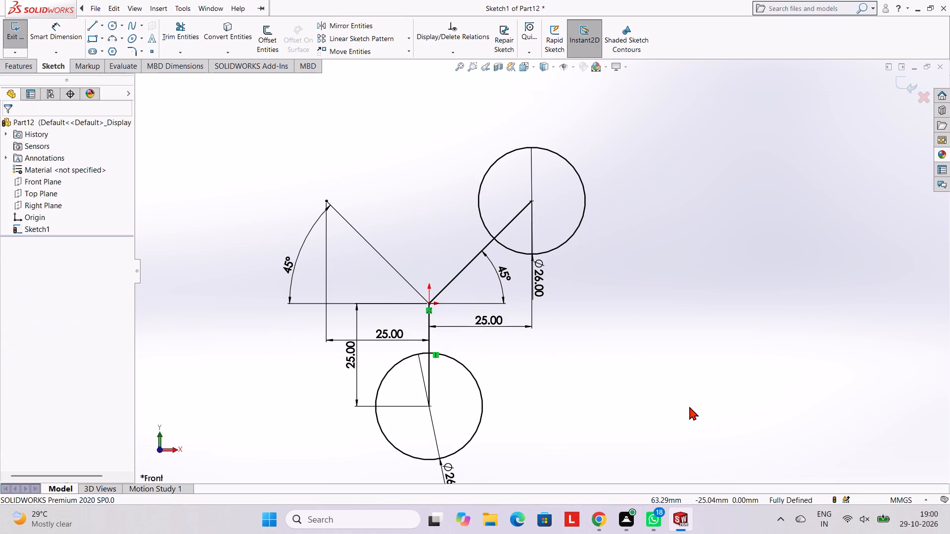
{"action": "key", "text": "ctrl+z"}
{"action": "key", "text": "ctrl+z"}
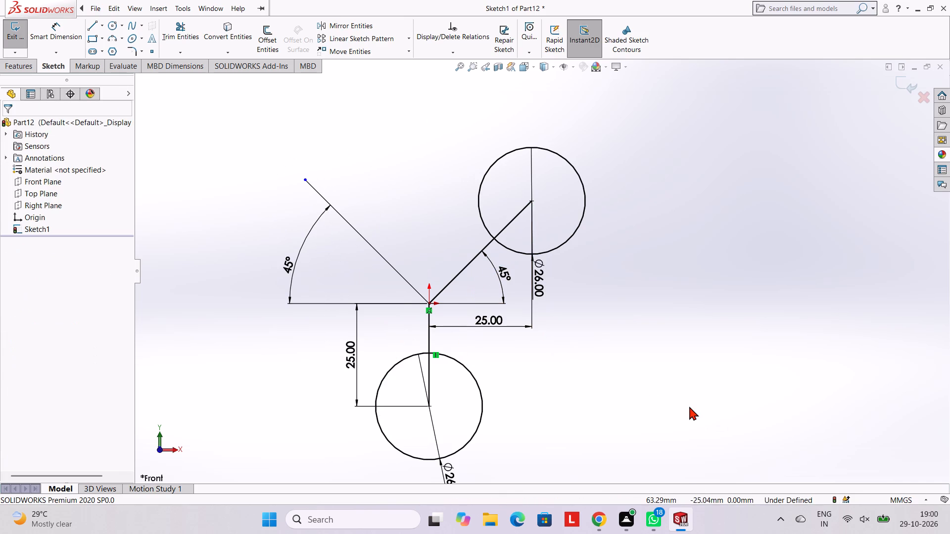
{"action": "key", "text": "ctrl+z"}
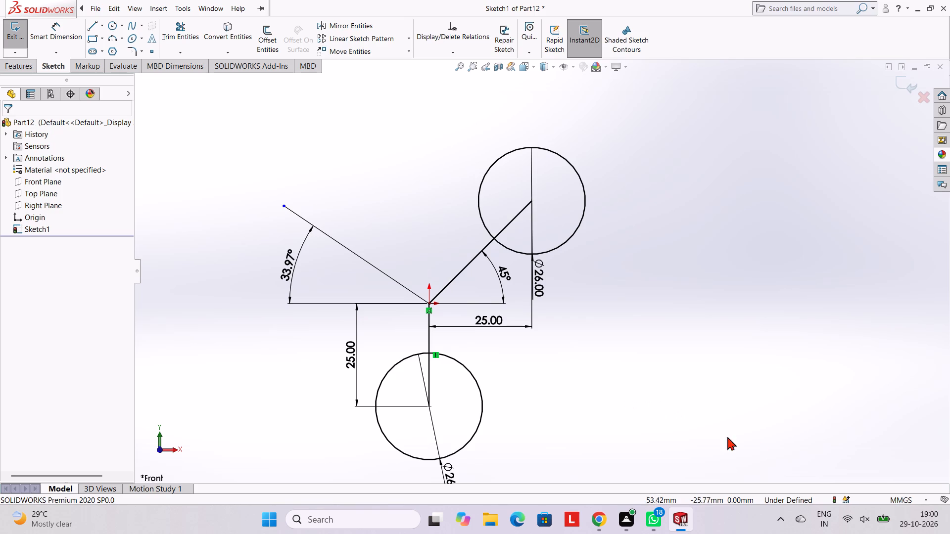
Delete the left line's angle dimension and dimension the line at 30° to the horizontal through the origin.
{"action": "right_click", "coordinate": [295, 263]}
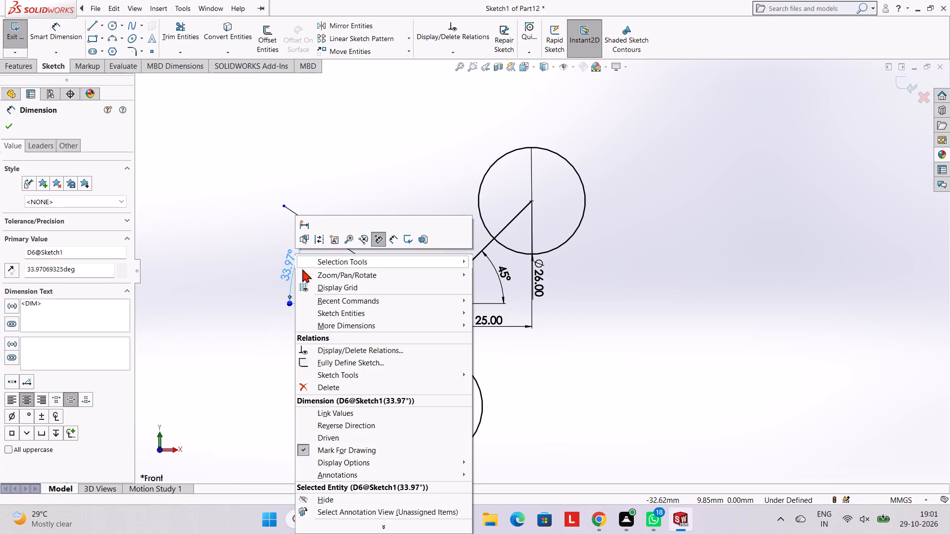
{"action": "left_click", "coordinate": [322, 388]}
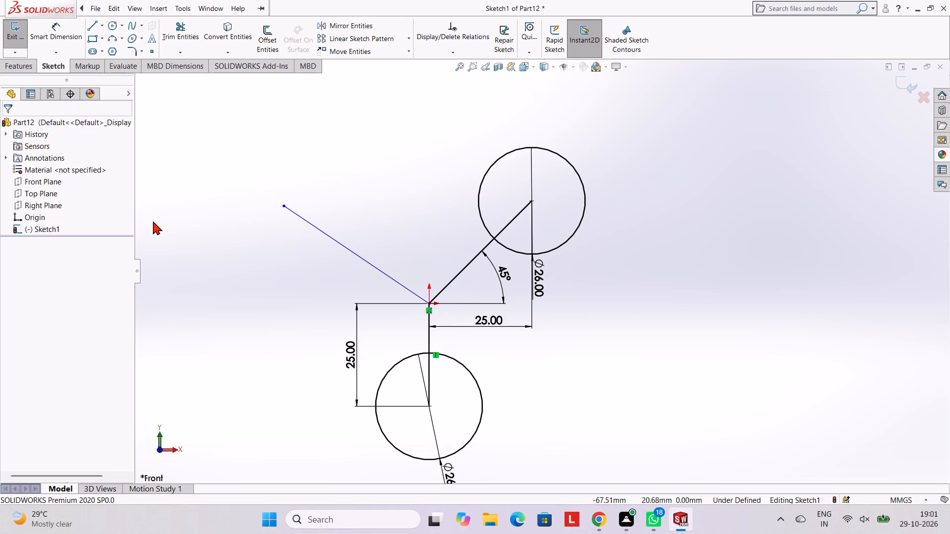
{"action": "left_click", "coordinate": [64, 42]}
{"action": "left_click", "coordinate": [332, 239]}
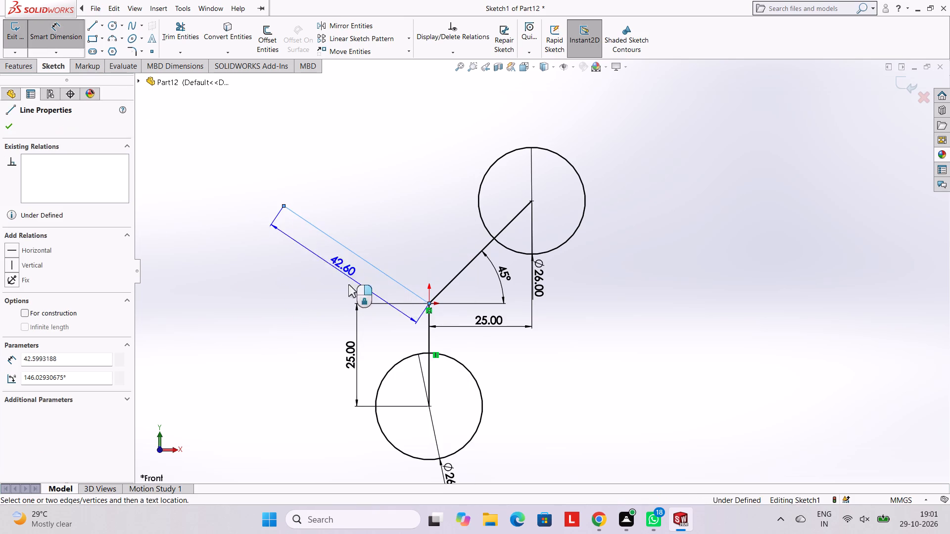
{"action": "left_click", "coordinate": [430, 301]}
{"action": "left_click", "coordinate": [402, 301]}
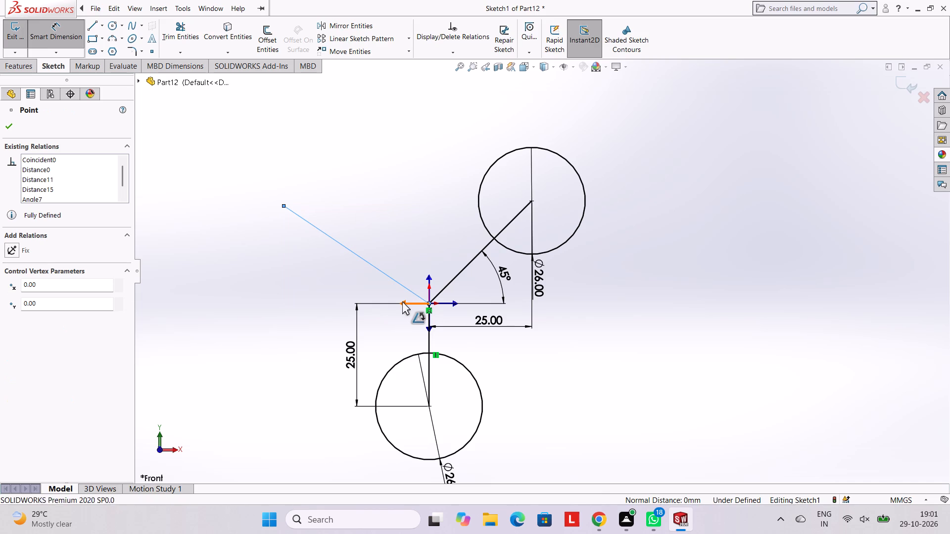
{"action": "left_click", "coordinate": [291, 273]}
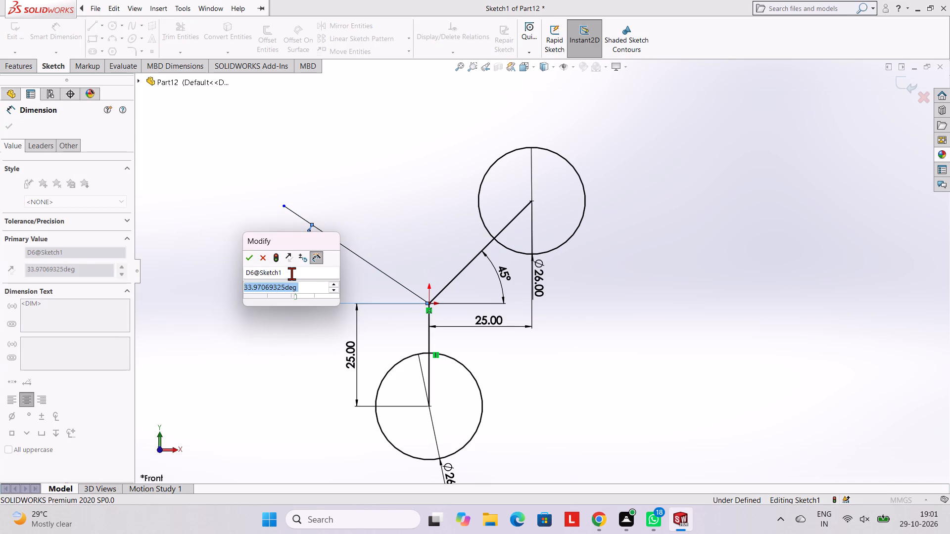
{"action": "type", "text": "30"}
{"action": "key", "text": "Return"}
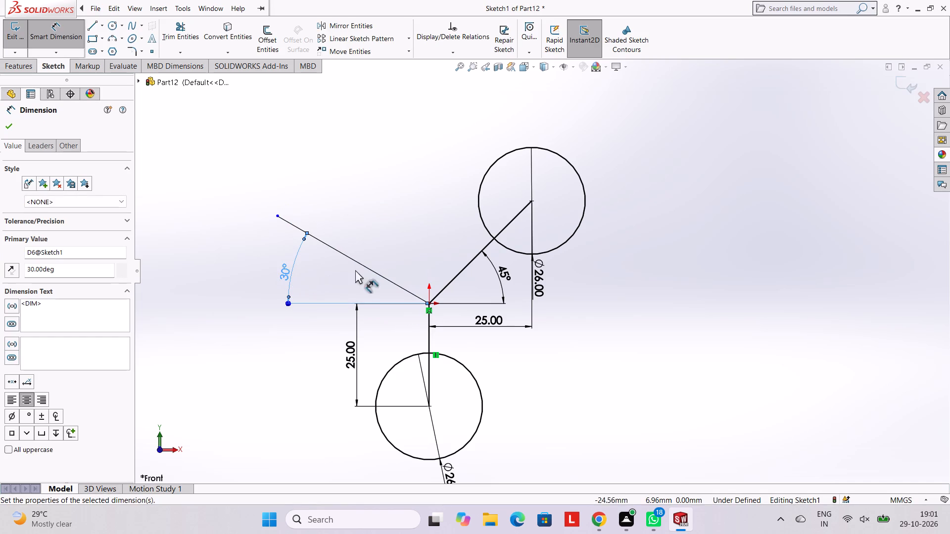
{"action": "key", "text": "Escape"}
{"action": "key", "text": "Escape"}
{"action": "key", "text": "Escape"}
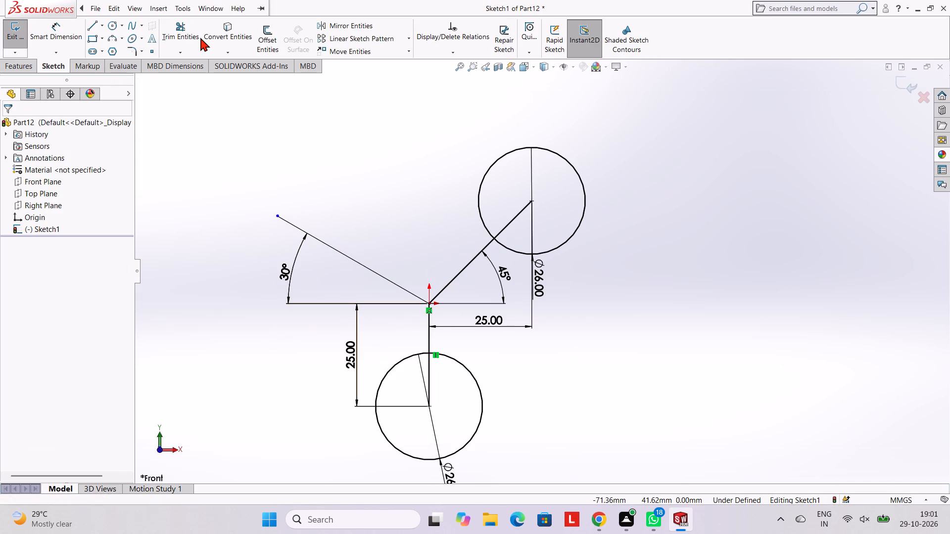
{"action": "left_click", "coordinate": [195, 38]}
{"action": "key", "text": "Escape"}
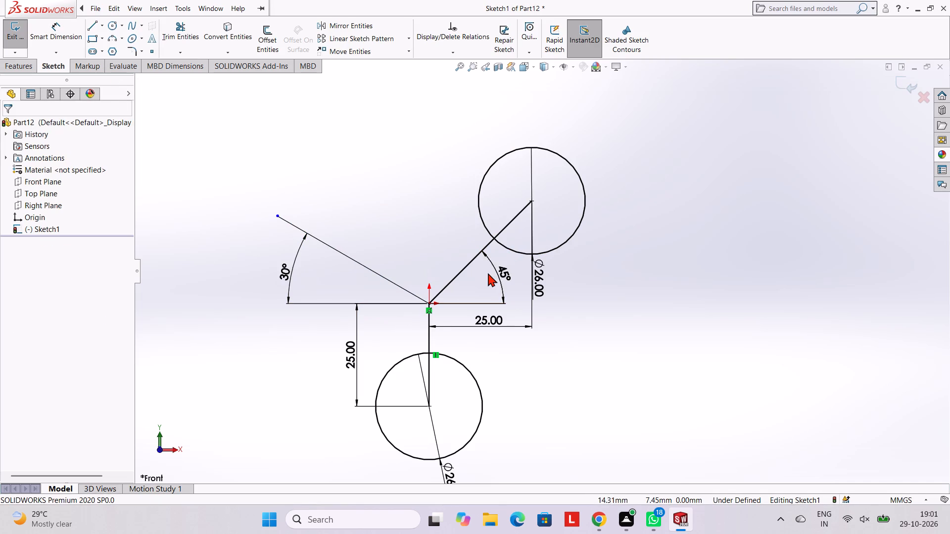
Delete the right line's 45° angle dimension and dimension the line at 30° to the horizontal through the origin.
{"action": "right_click", "coordinate": [502, 269]}
{"action": "left_click", "coordinate": [532, 391]}
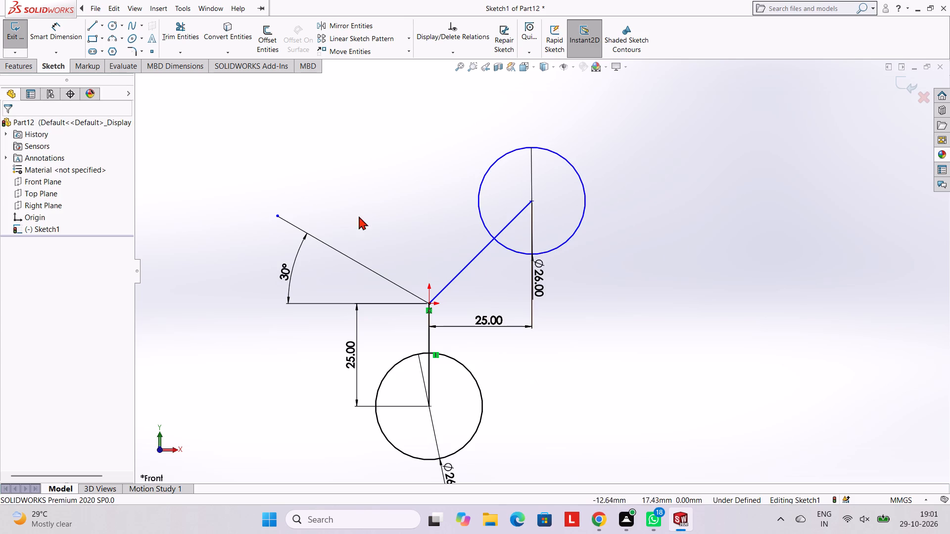
{"action": "key", "text": "Escape"}
{"action": "left_click", "coordinate": [60, 35]}
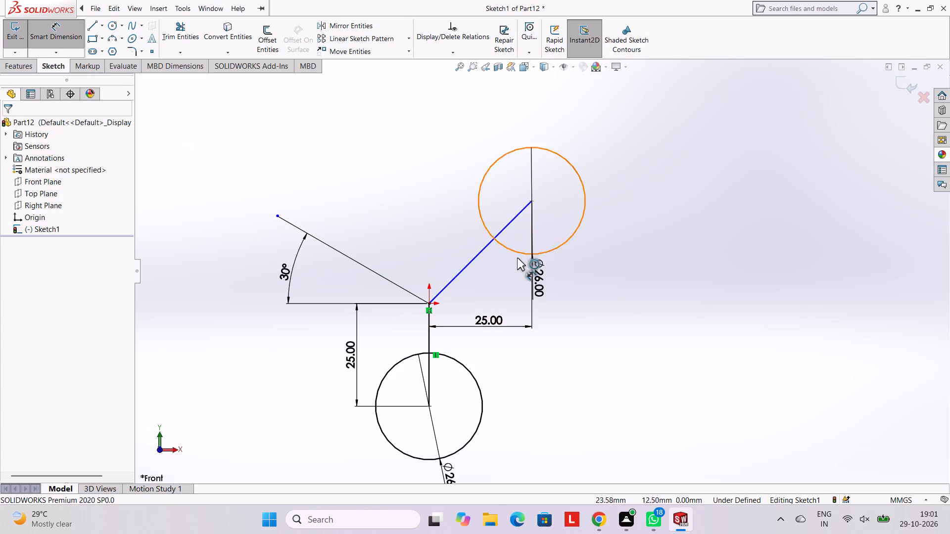
{"action": "left_click", "coordinate": [475, 259]}
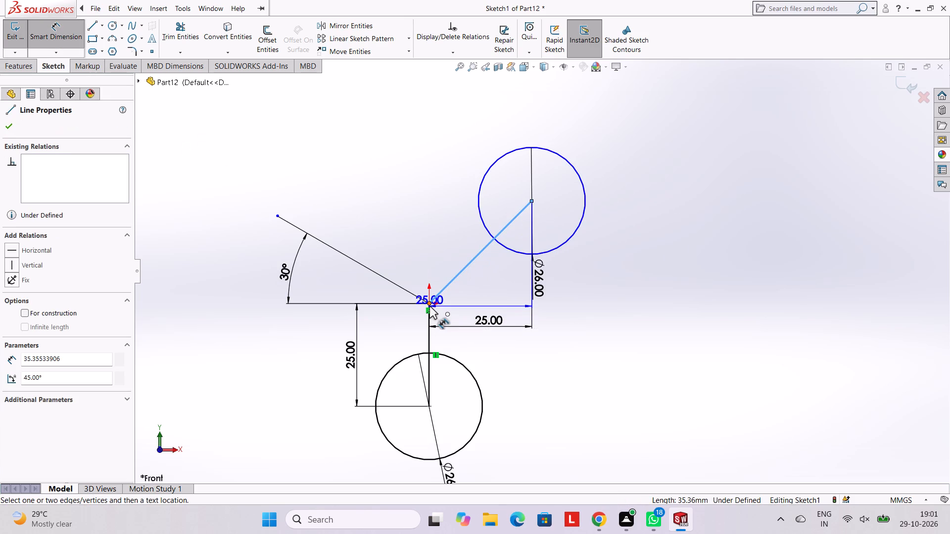
{"action": "left_click", "coordinate": [429, 306]}
{"action": "left_click", "coordinate": [453, 304]}
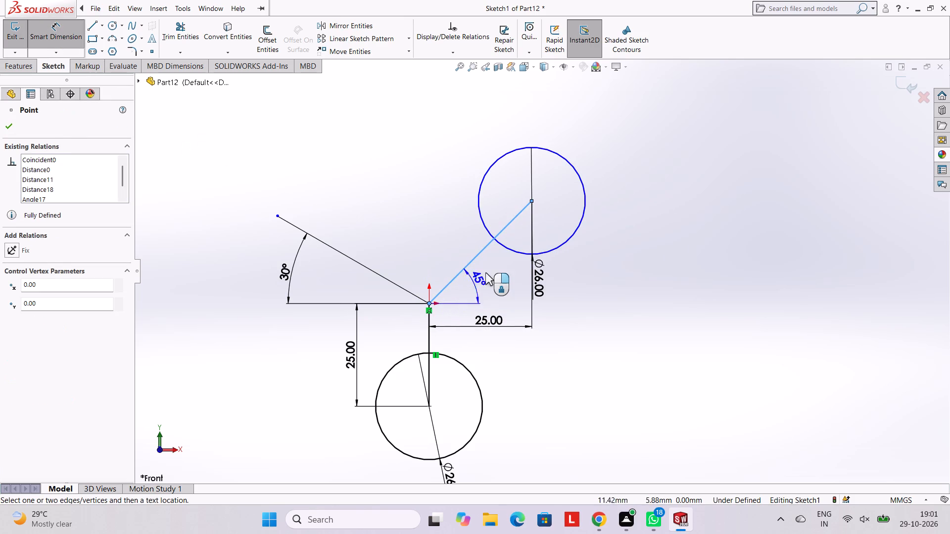
{"action": "left_click", "coordinate": [488, 270]}
{"action": "type", "text": "30"}
{"action": "key", "text": "Return"}
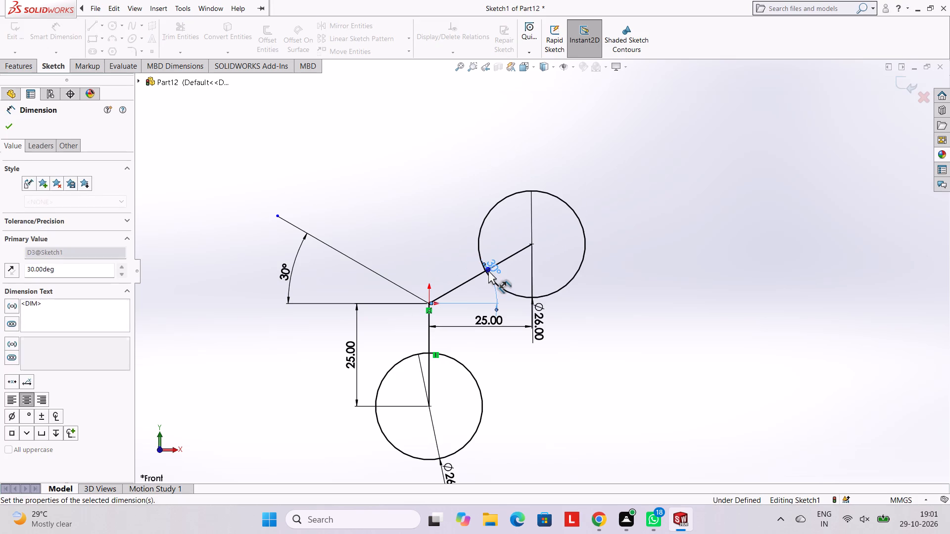
{"action": "key", "text": "Escape"}
{"action": "key", "text": "Escape"}
{"action": "key", "text": "Escape"}
{"action": "key", "text": "Escape"}
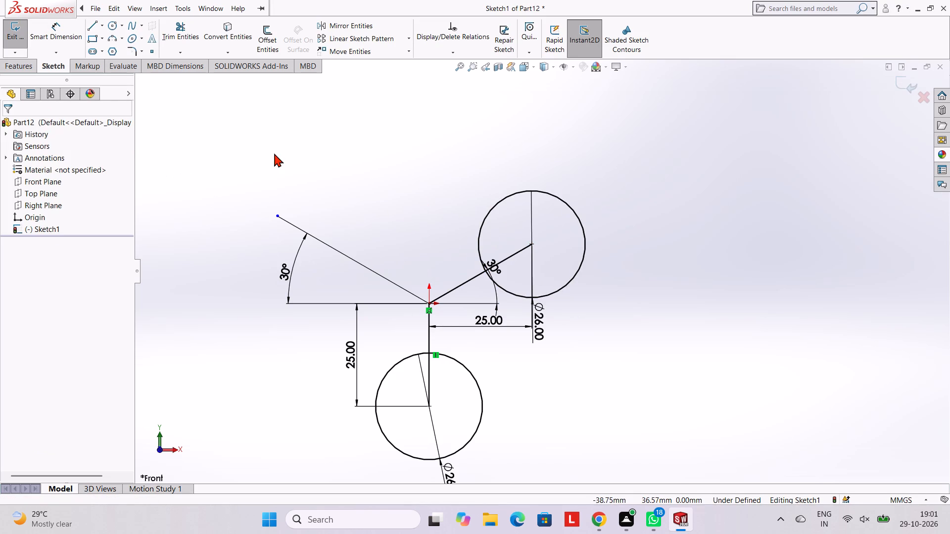
Dimension the horizontal distance from the origin to the left line's outer endpoint as 25 mm.
{"action": "left_click", "coordinate": [62, 33]}
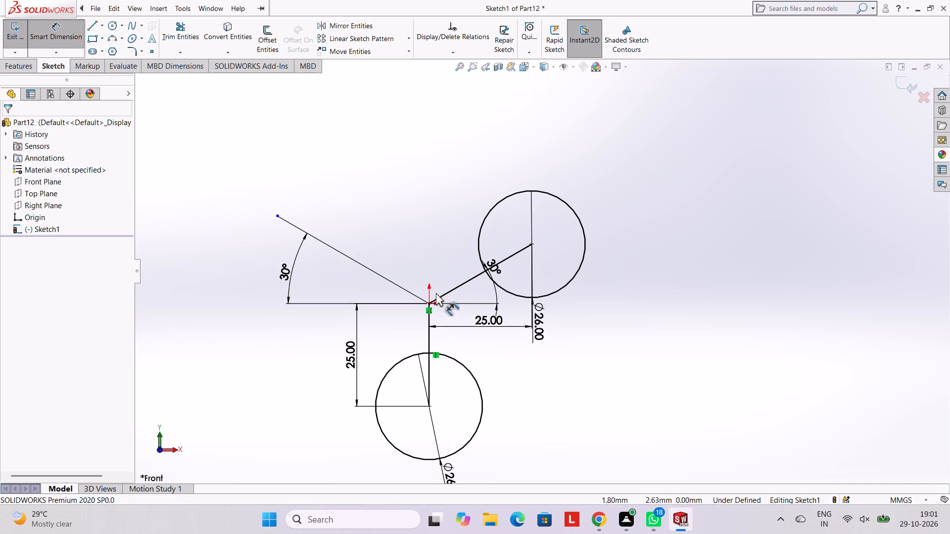
{"action": "left_click", "coordinate": [427, 303]}
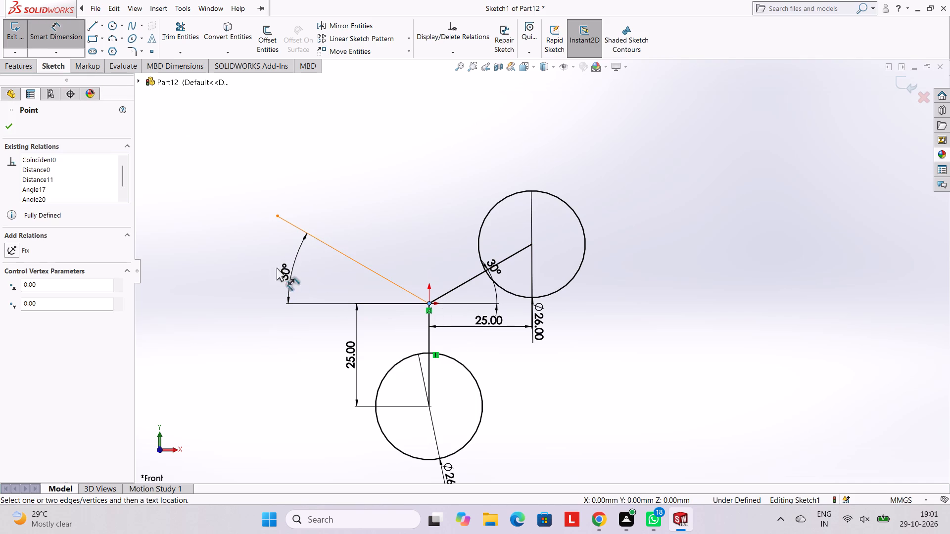
{"action": "left_click", "coordinate": [277, 218]}
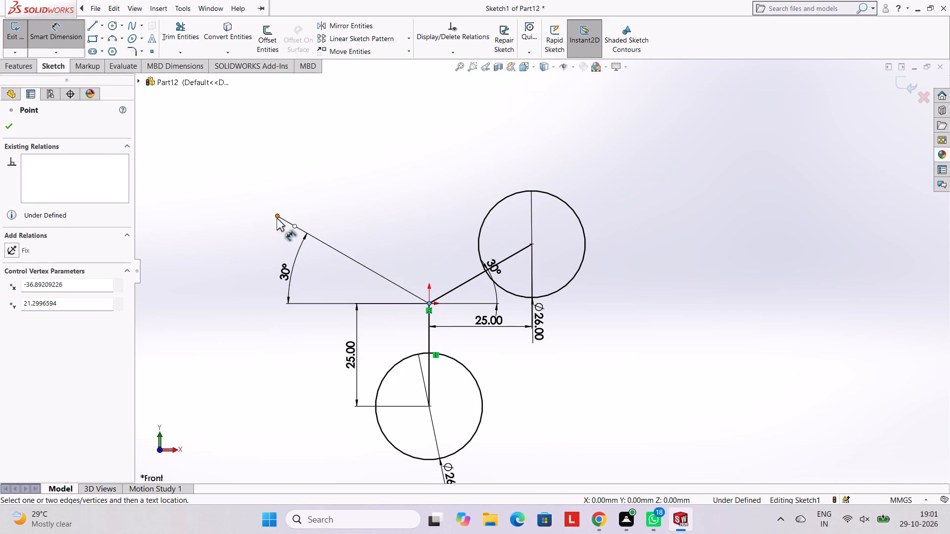
{"action": "left_click", "coordinate": [352, 339]}
{"action": "type", "text": "25"}
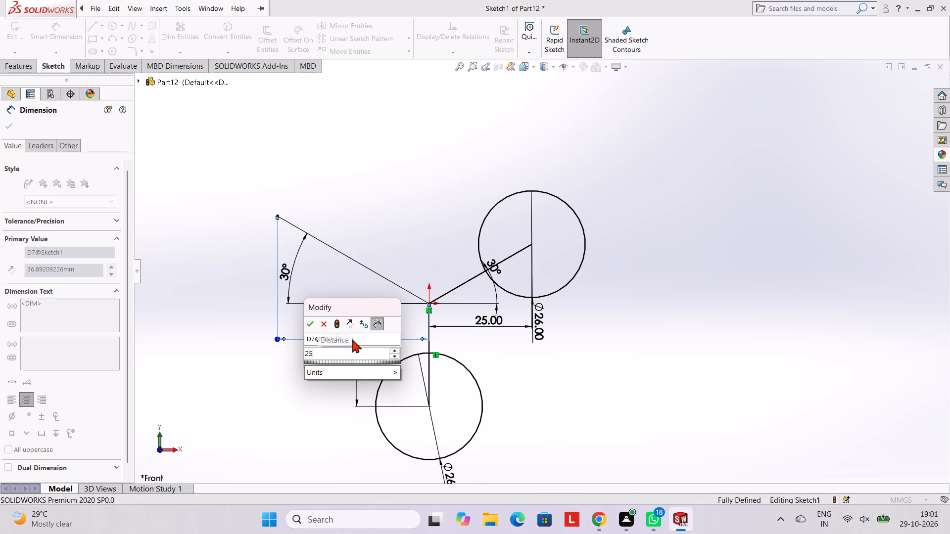
{"action": "key", "text": "Return"}
{"action": "key", "text": "Escape"}
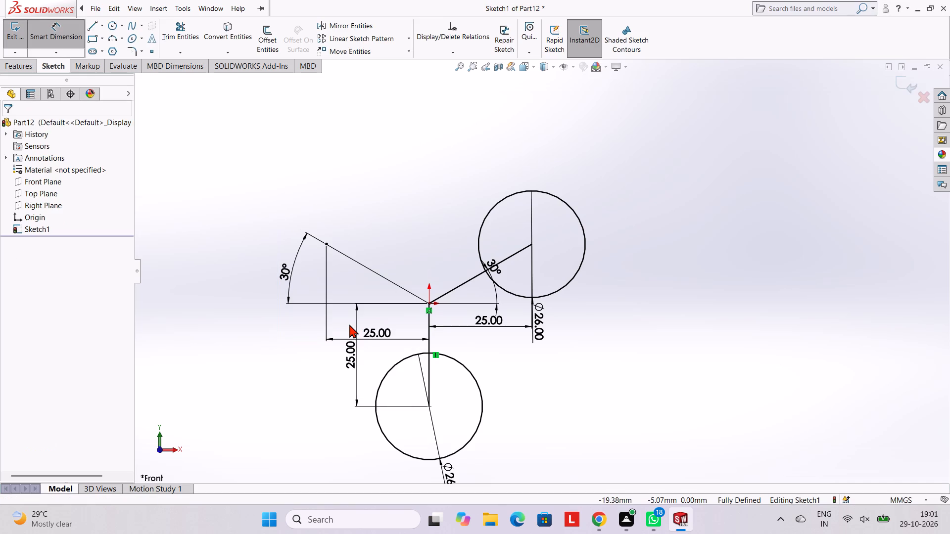
{"action": "key", "text": "Escape"}
{"action": "key", "text": "Escape"}
{"action": "key", "text": "Escape"}
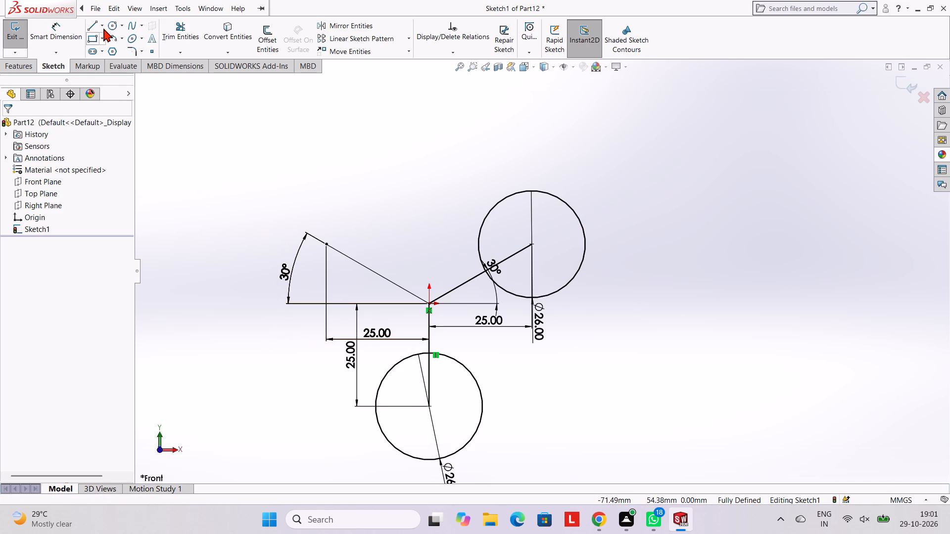
Draw a 26 mm diameter circle centred on the left line's outer endpoint.
{"action": "left_click", "coordinate": [108, 25]}
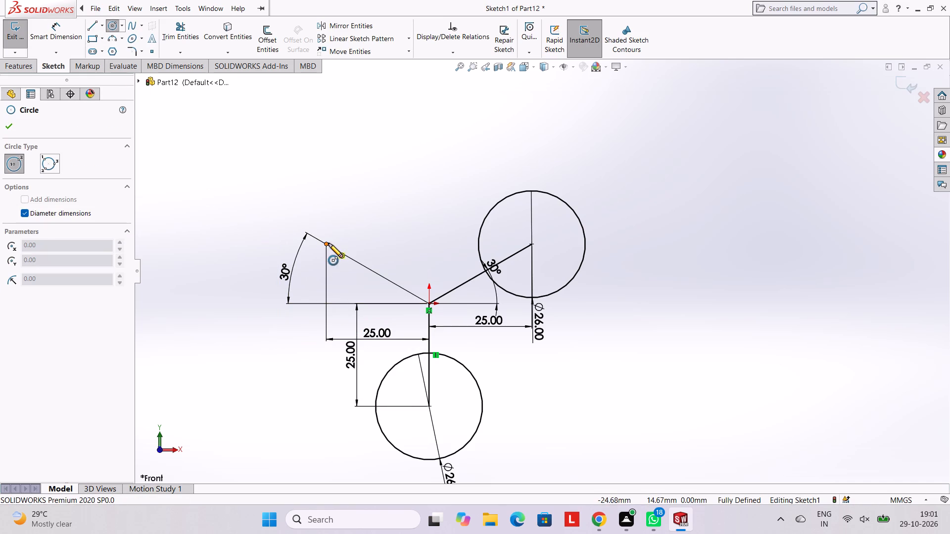
{"action": "left_click", "coordinate": [326, 243]}
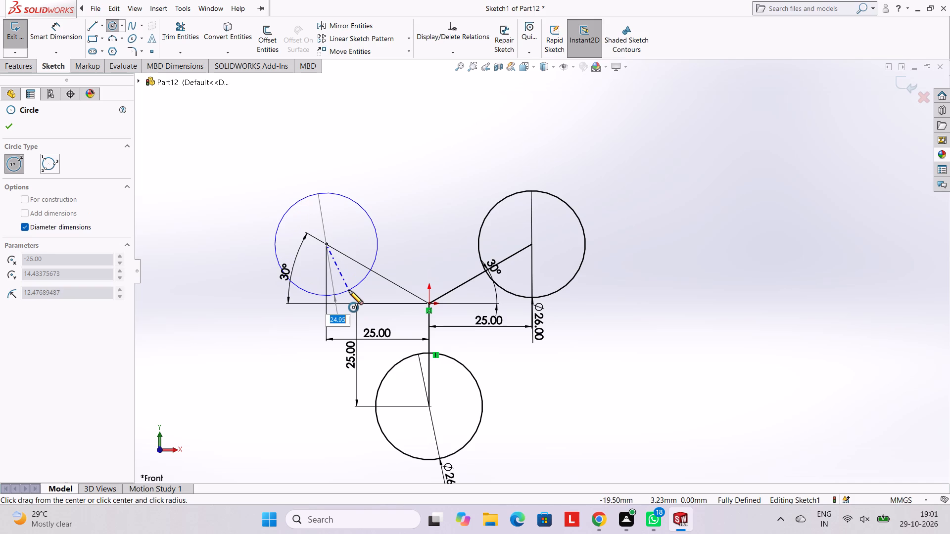
{"action": "type", "text": "26"}
{"action": "key", "text": "Return"}
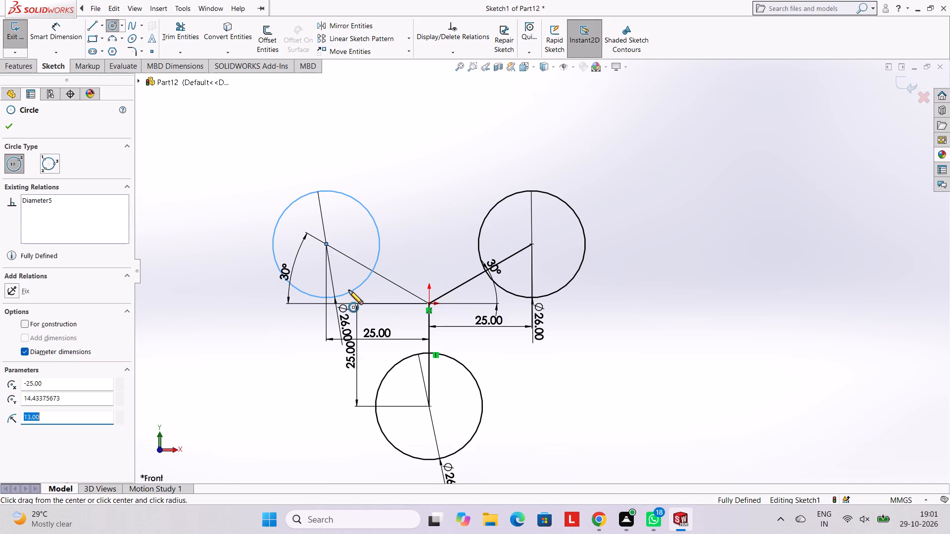
{"action": "key", "text": "Escape"}
{"action": "key", "text": "Escape"}
{"action": "key", "text": "Escape"}
{"action": "key", "text": "Escape"}
Draw a three-point arc of 14 mm radius from the lower circle's rightmost point towards the bottom of the upper-right circle, bowing towards the origin.
{"action": "scroll", "coordinate": [522, 313], "scroll_direction": "up", "scroll_amount": 3}
{"action": "scroll", "coordinate": [523, 303], "scroll_direction": "down", "scroll_amount": 3}
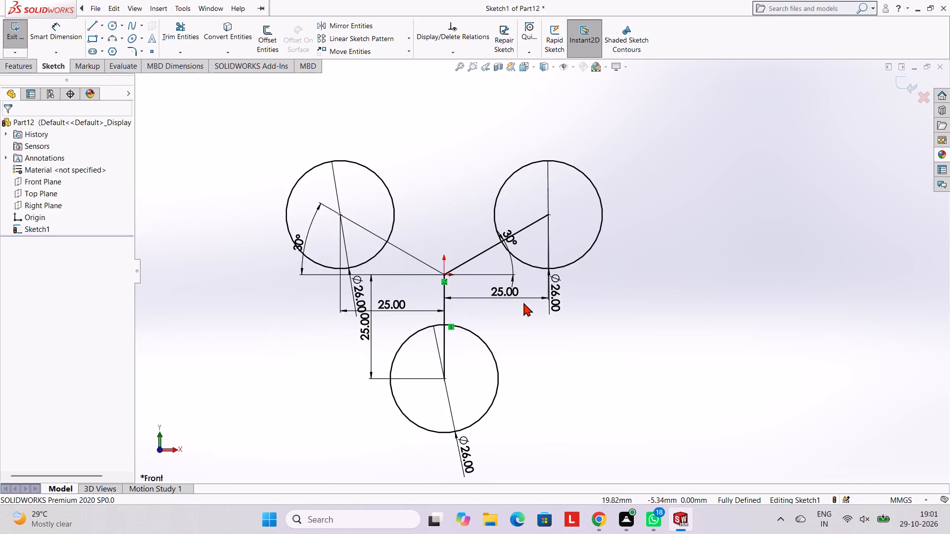
{"action": "scroll", "coordinate": [526, 260], "scroll_direction": "down", "scroll_amount": 2}
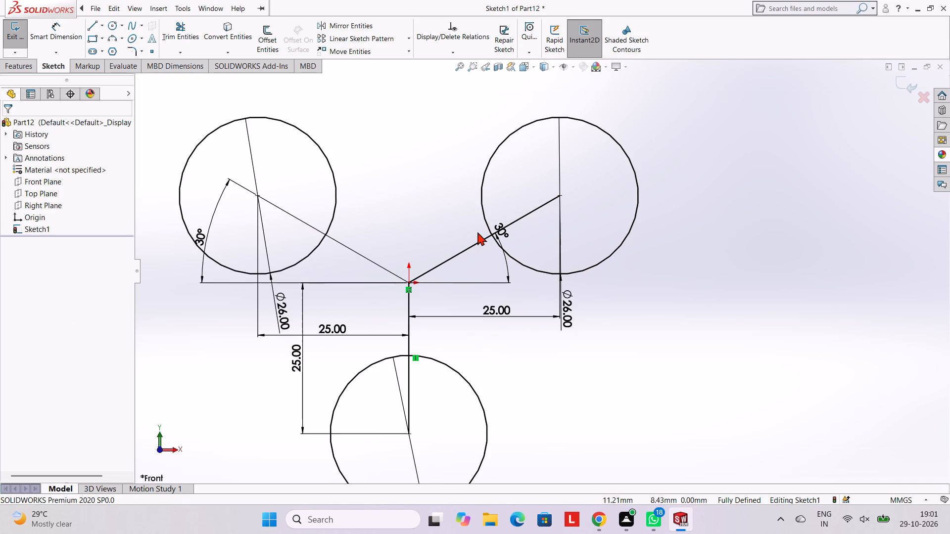
{"action": "scroll", "coordinate": [512, 252], "scroll_direction": "up", "scroll_amount": 1}
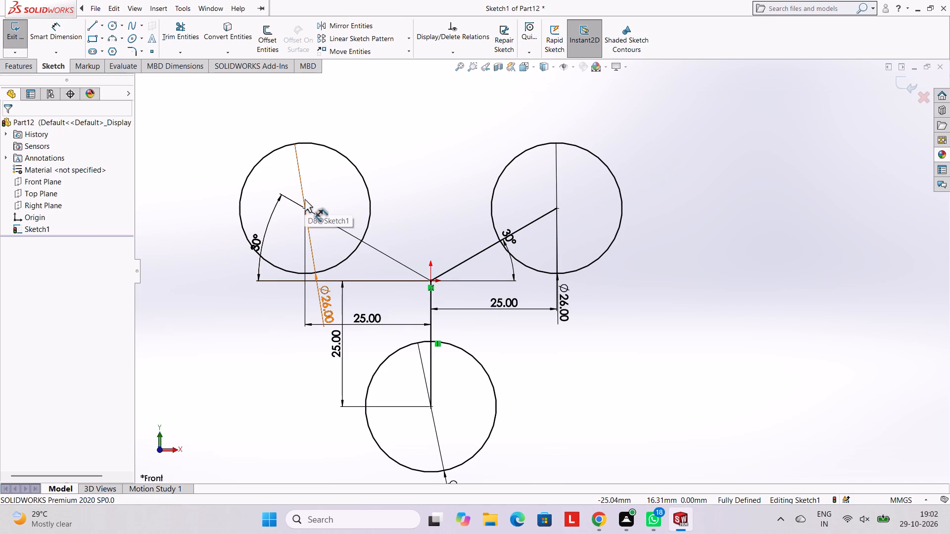
{"action": "left_click", "coordinate": [114, 40]}
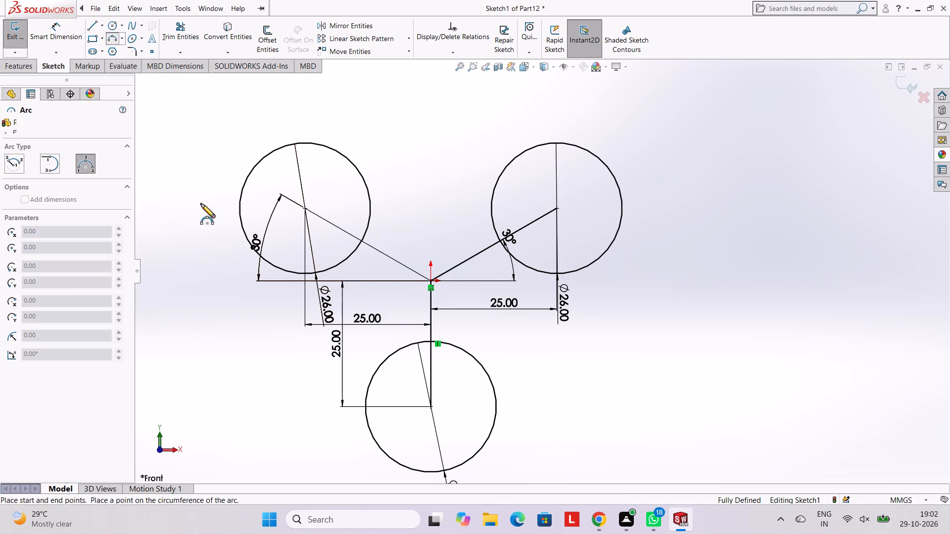
{"action": "left_click", "coordinate": [496, 408]}
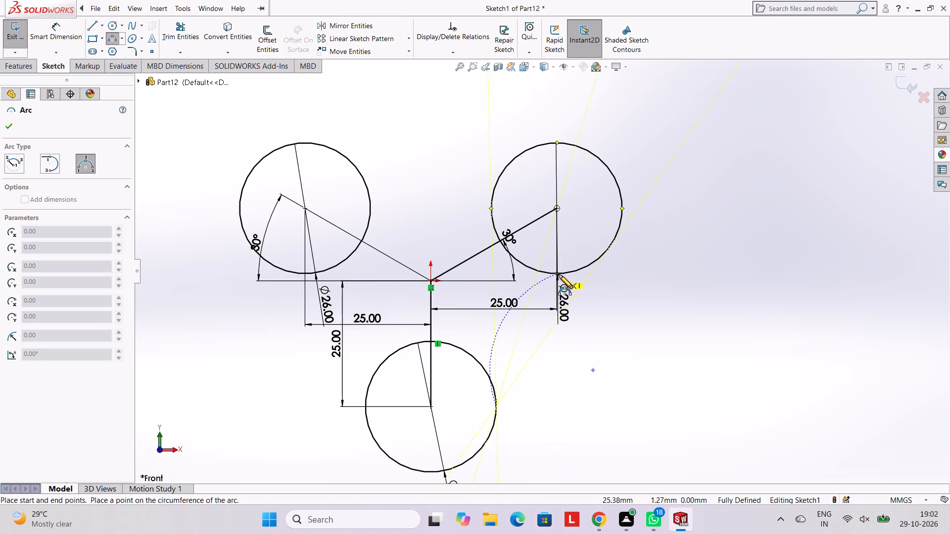
{"action": "left_click", "coordinate": [559, 274]}
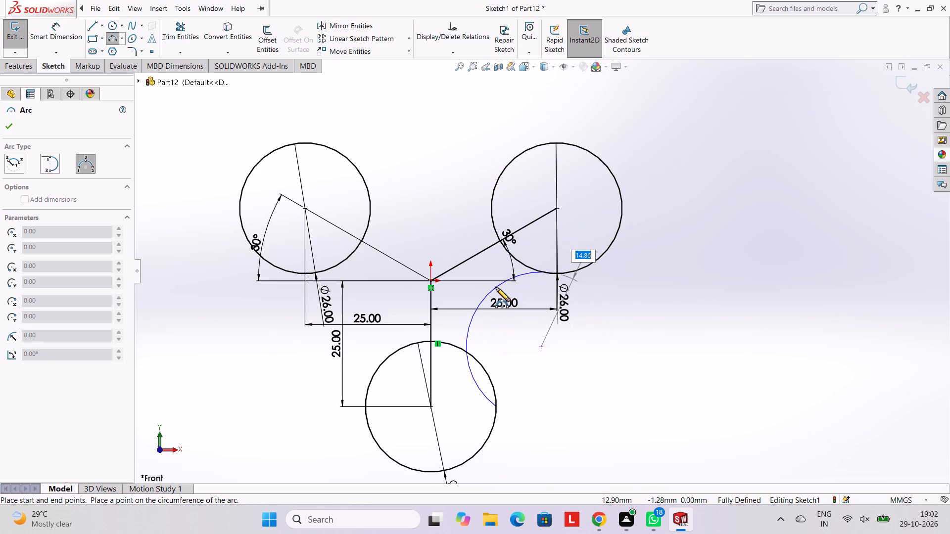
{"action": "type", "text": "14"}
{"action": "key", "text": "Return"}
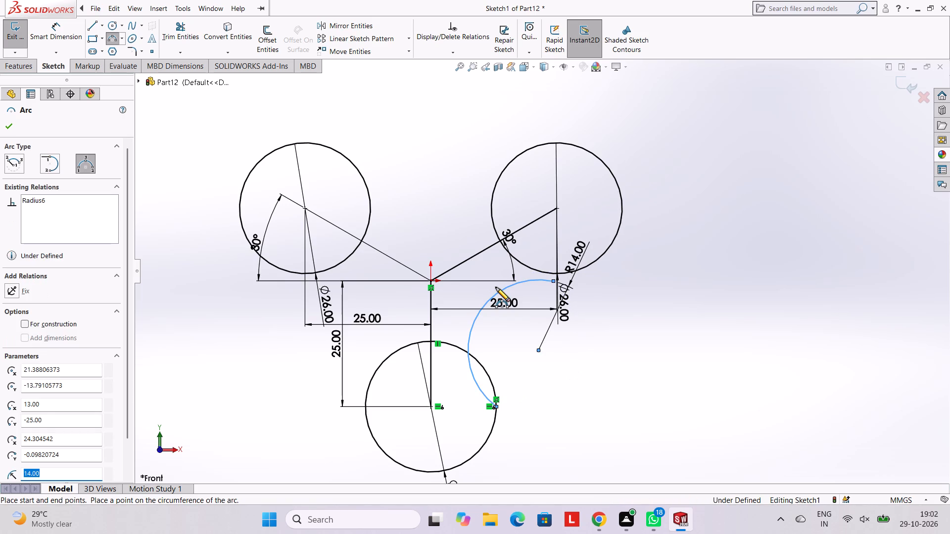
{"action": "key", "text": "Escape"}
{"action": "key", "text": "Escape"}
{"action": "key", "text": "Escape"}
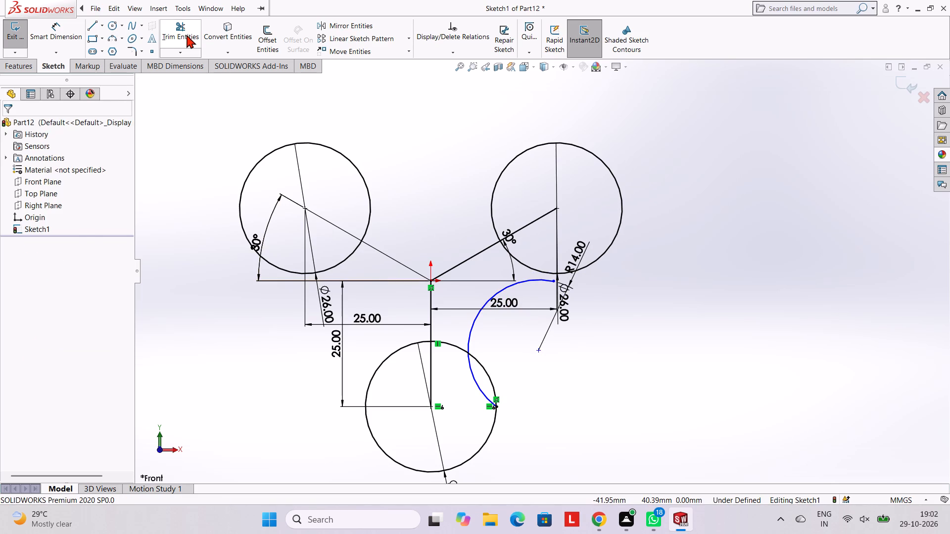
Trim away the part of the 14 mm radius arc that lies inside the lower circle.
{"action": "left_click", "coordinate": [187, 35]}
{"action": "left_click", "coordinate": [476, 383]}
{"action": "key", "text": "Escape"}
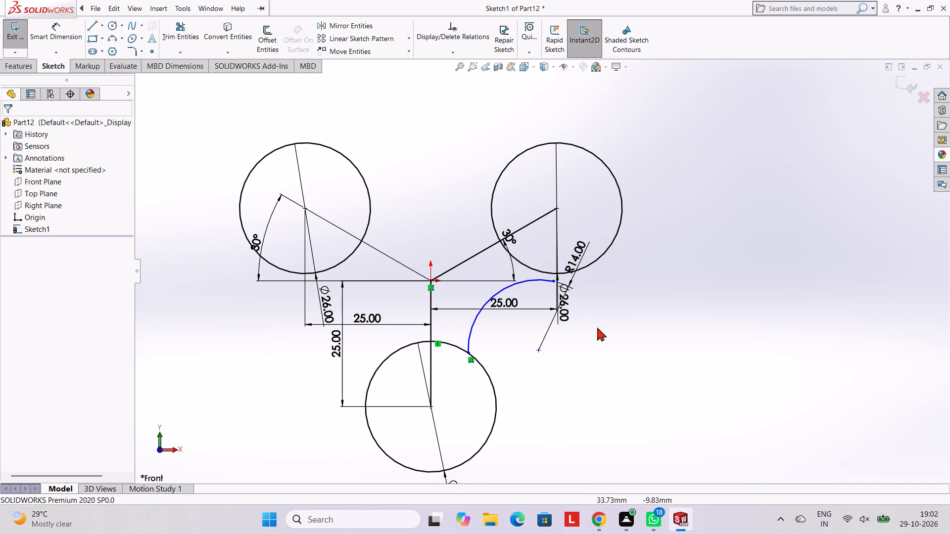
Undo the trim and the 14 mm radius arc between the lower and upper-right circles.
{"action": "scroll", "coordinate": [561, 279], "scroll_direction": "down", "scroll_amount": 5}
{"action": "scroll", "coordinate": [574, 324], "scroll_direction": "up", "scroll_amount": 3}
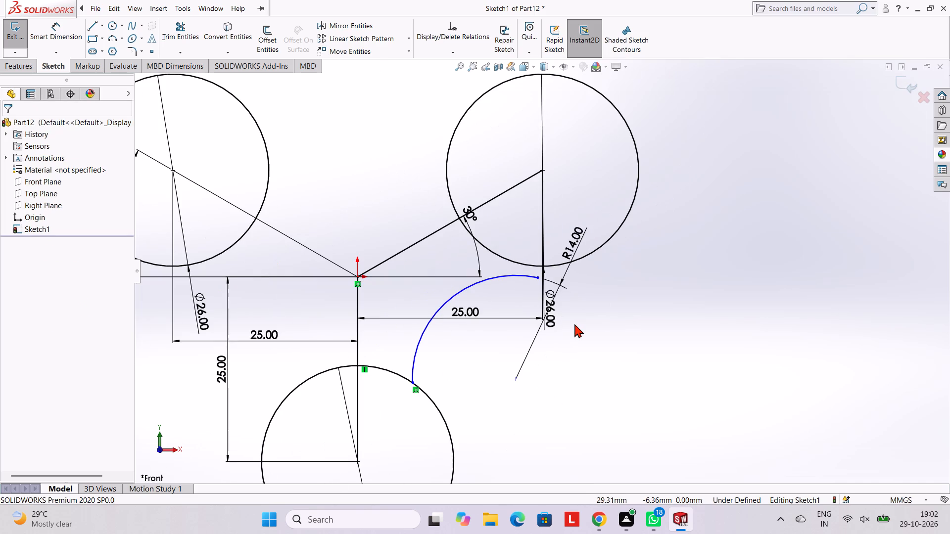
{"action": "key", "text": "ctrl+z"}
{"action": "key", "text": "ctrl+z"}
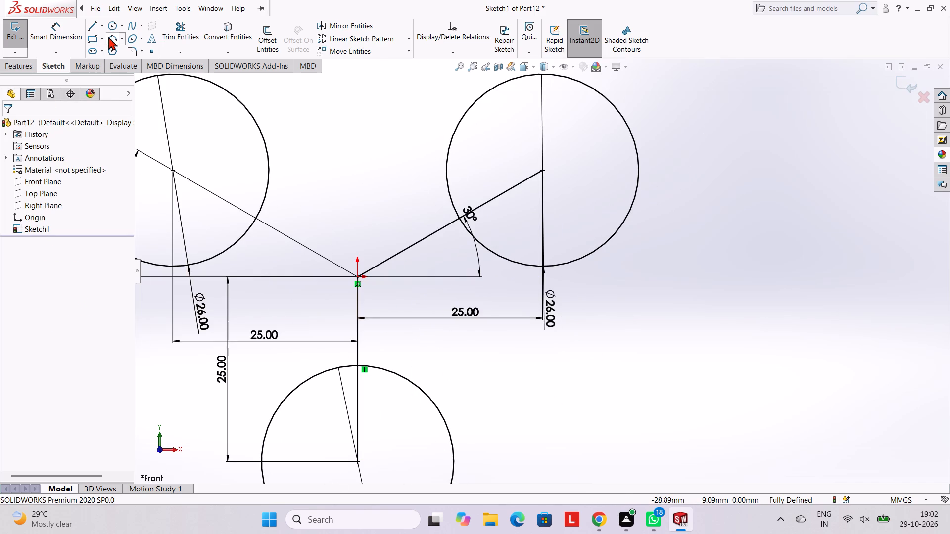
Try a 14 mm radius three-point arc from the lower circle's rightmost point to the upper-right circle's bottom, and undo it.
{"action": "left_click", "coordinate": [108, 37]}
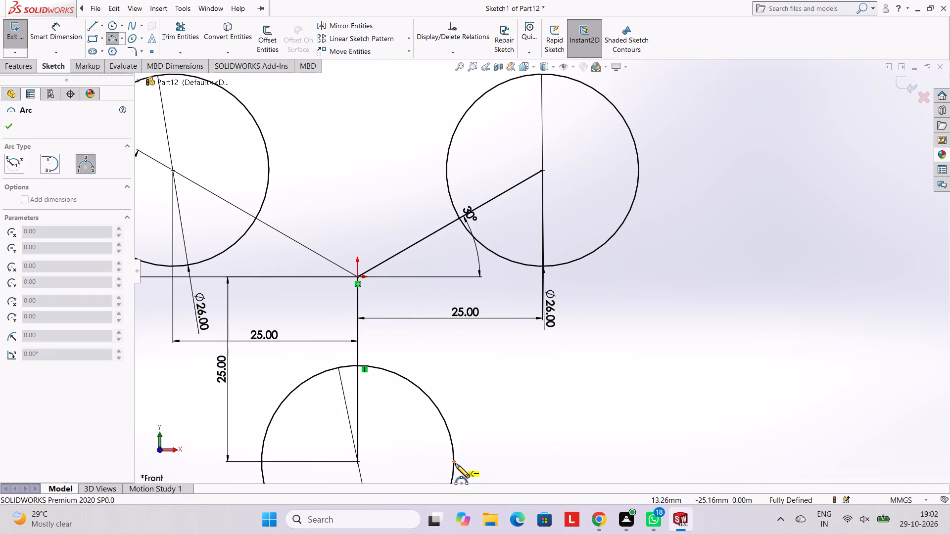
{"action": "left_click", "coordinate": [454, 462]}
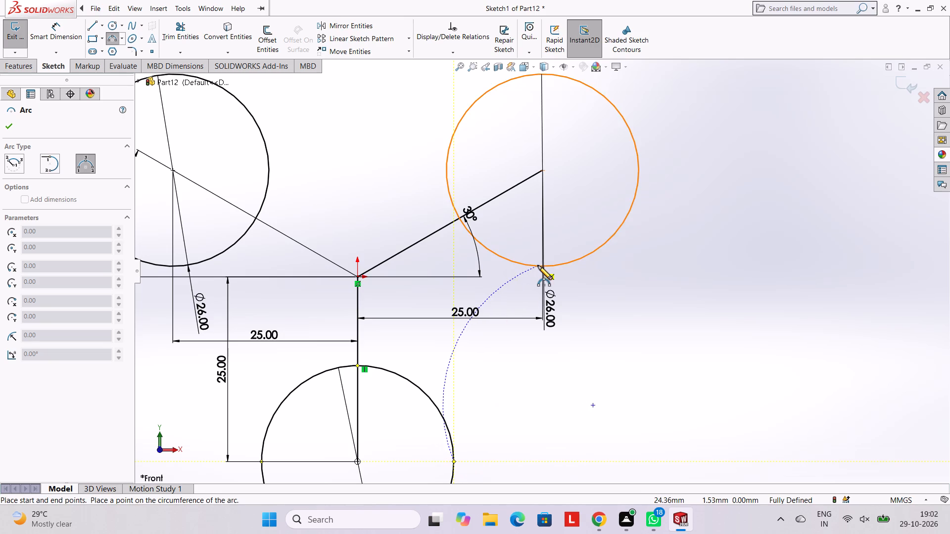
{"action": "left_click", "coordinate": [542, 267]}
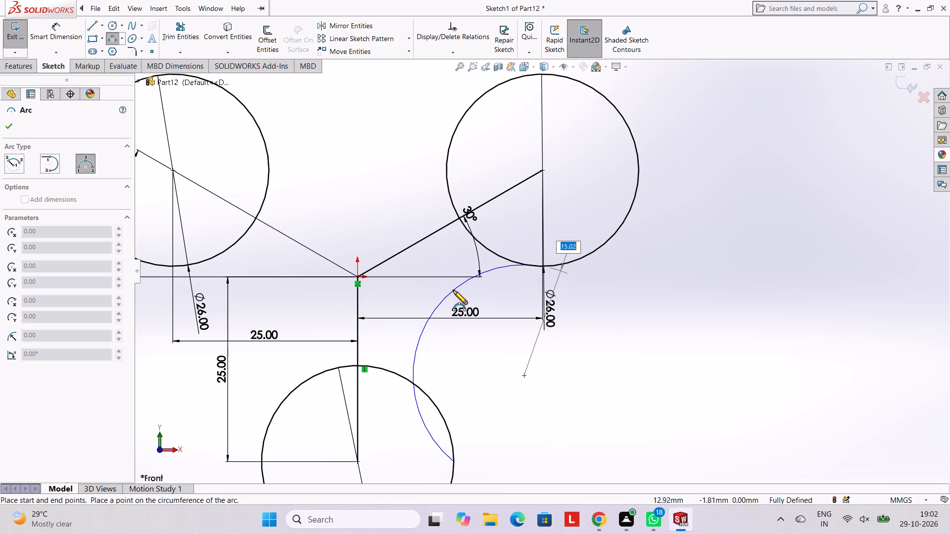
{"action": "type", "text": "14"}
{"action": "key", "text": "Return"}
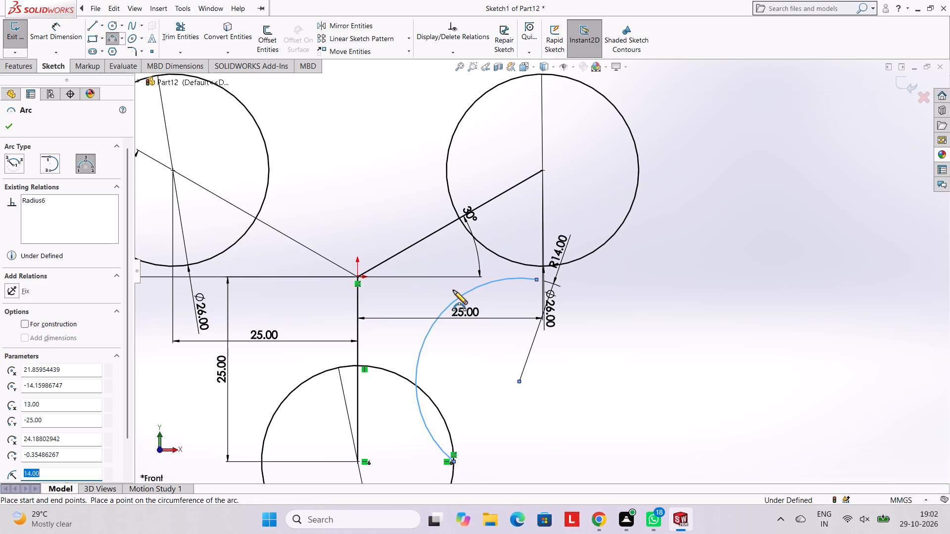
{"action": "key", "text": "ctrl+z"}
Draw a three-point arc of about 14.7 mm radius from the lower circle's rightmost point to the upper-right circle's bottom, bowing towards the origin.
{"action": "left_click", "coordinate": [108, 39]}
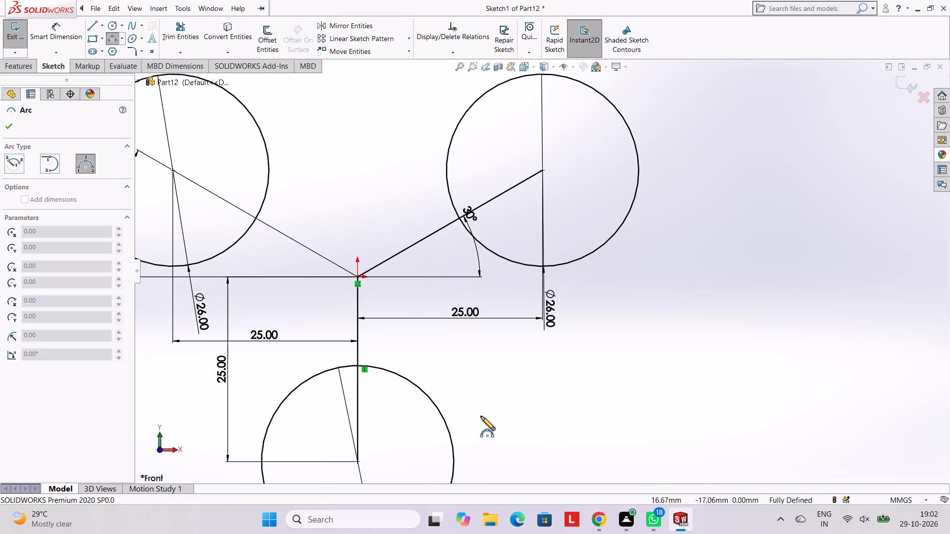
{"action": "left_click", "coordinate": [454, 462]}
{"action": "left_click", "coordinate": [542, 268]}
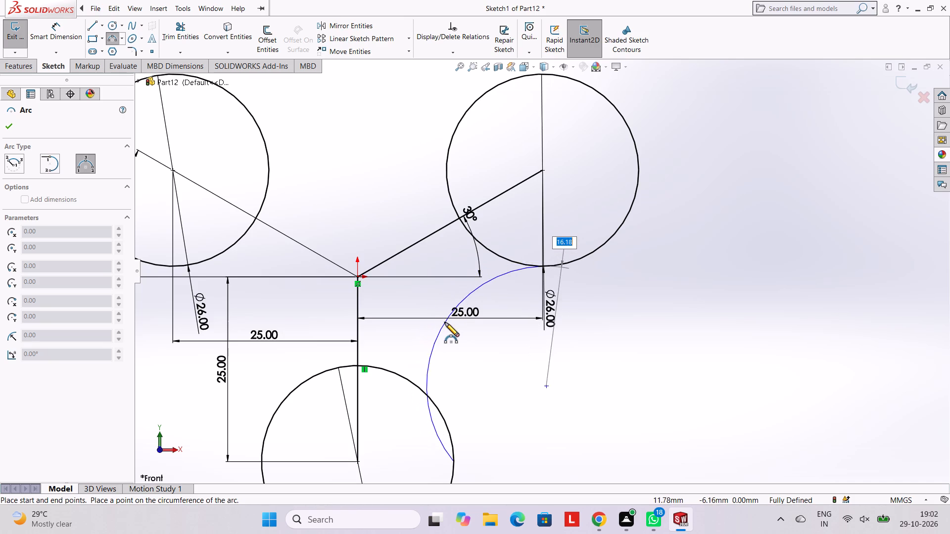
{"action": "left_click", "coordinate": [421, 315]}
Trim the right arc's two end portions that lie inside the lower circle and the upper-right circle.
{"action": "scroll", "coordinate": [522, 368], "scroll_direction": "up", "scroll_amount": 3}
{"action": "scroll", "coordinate": [511, 301], "scroll_direction": "down", "scroll_amount": 3}
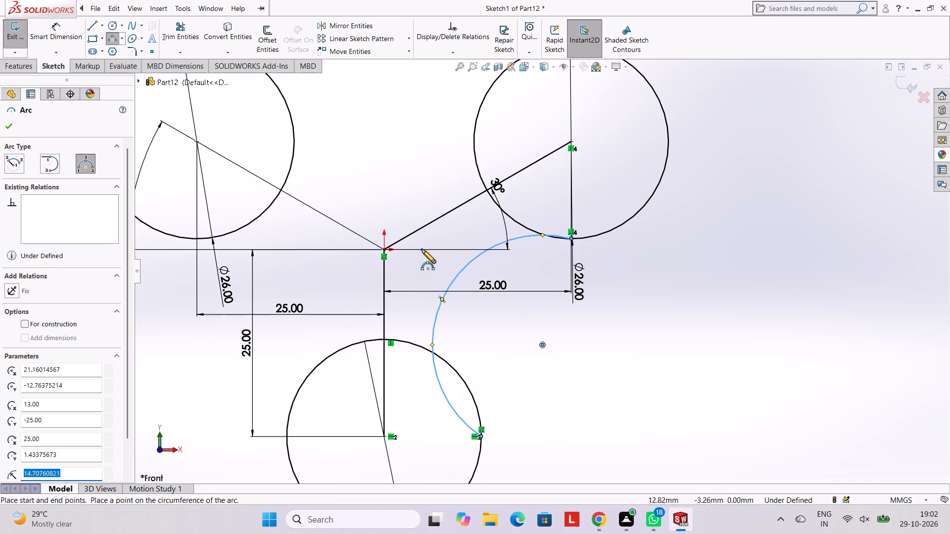
{"action": "left_click", "coordinate": [184, 40]}
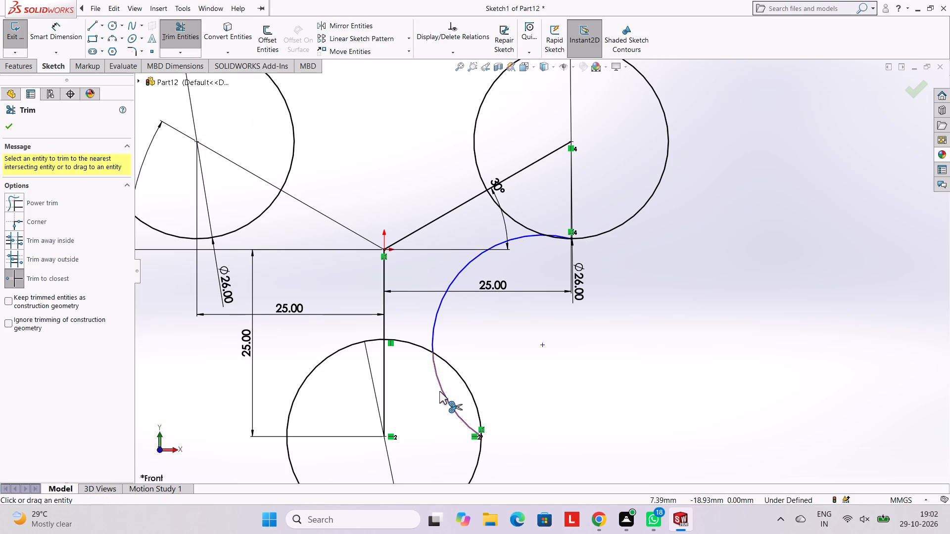
{"action": "left_click", "coordinate": [439, 391]}
{"action": "scroll", "coordinate": [554, 227], "scroll_direction": "down", "scroll_amount": 3}
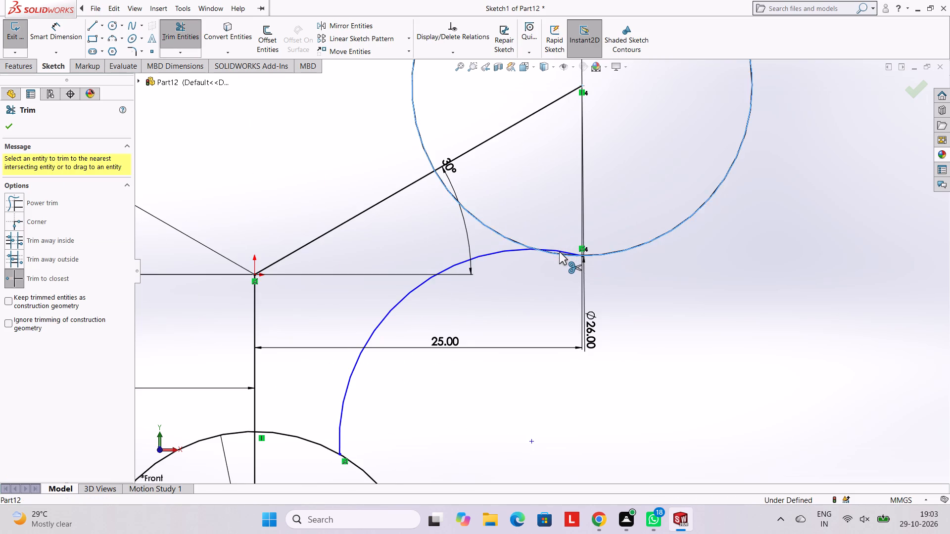
{"action": "left_click", "coordinate": [559, 252]}
{"action": "key", "text": "ctrl+z"}
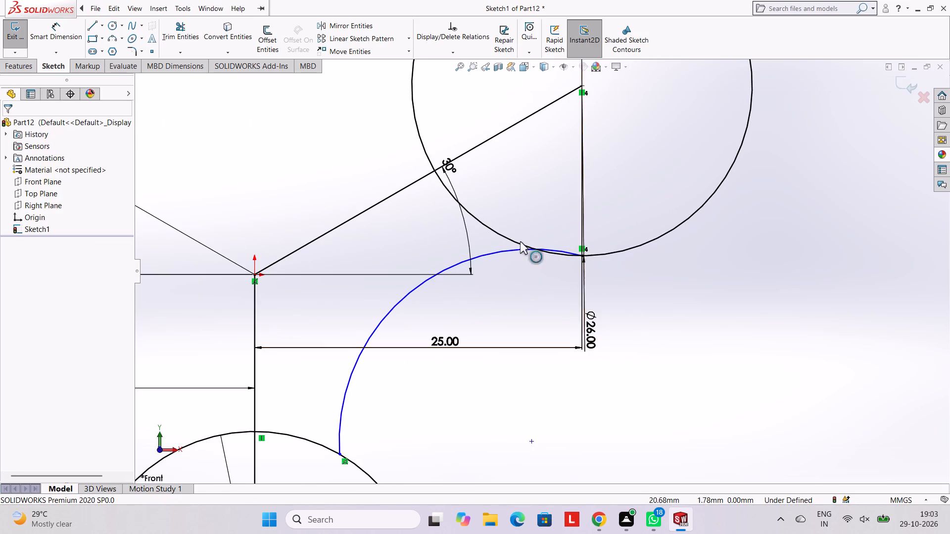
{"action": "left_click", "coordinate": [191, 30]}
{"action": "scroll", "coordinate": [616, 208], "scroll_direction": "down", "scroll_amount": 4}
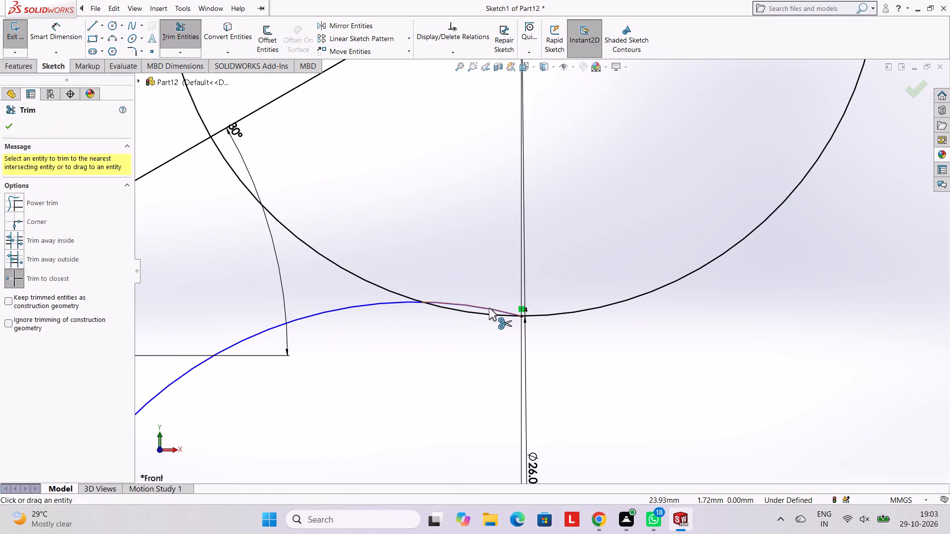
{"action": "left_click", "coordinate": [486, 307]}
{"action": "scroll", "coordinate": [486, 308], "scroll_direction": "up", "scroll_amount": 5}
{"action": "key", "text": "Escape"}
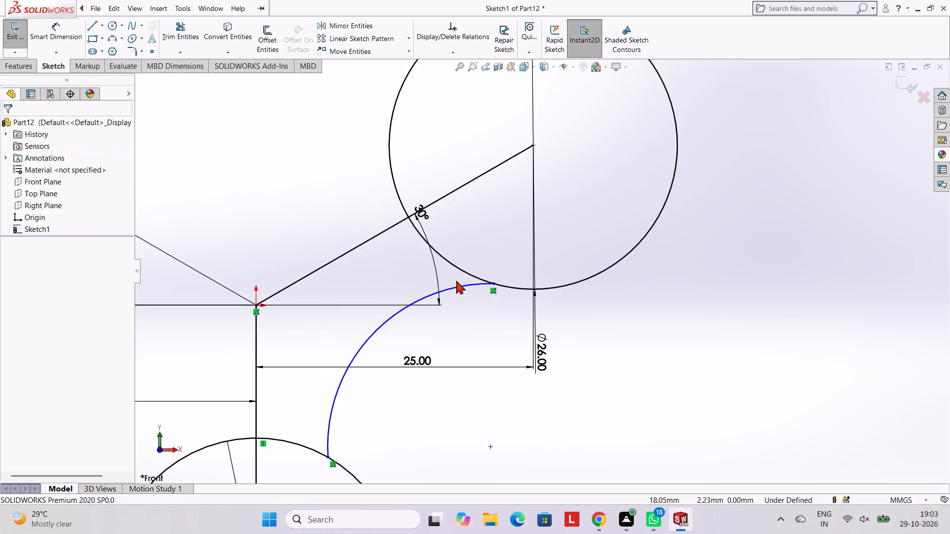
Make the right arc tangent to both the upper-right circle and the lower circle.
{"action": "left_click", "coordinate": [457, 285]}
{"action": "left_click", "coordinate": [522, 291], "text": "ctrl"}
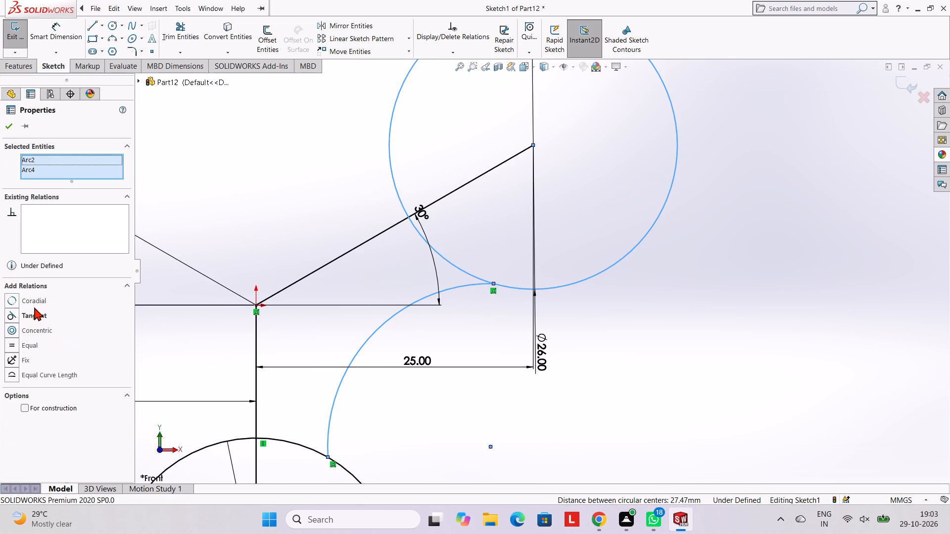
{"action": "left_click", "coordinate": [38, 314], "text": "ctrl"}
{"action": "key", "text": "Escape"}
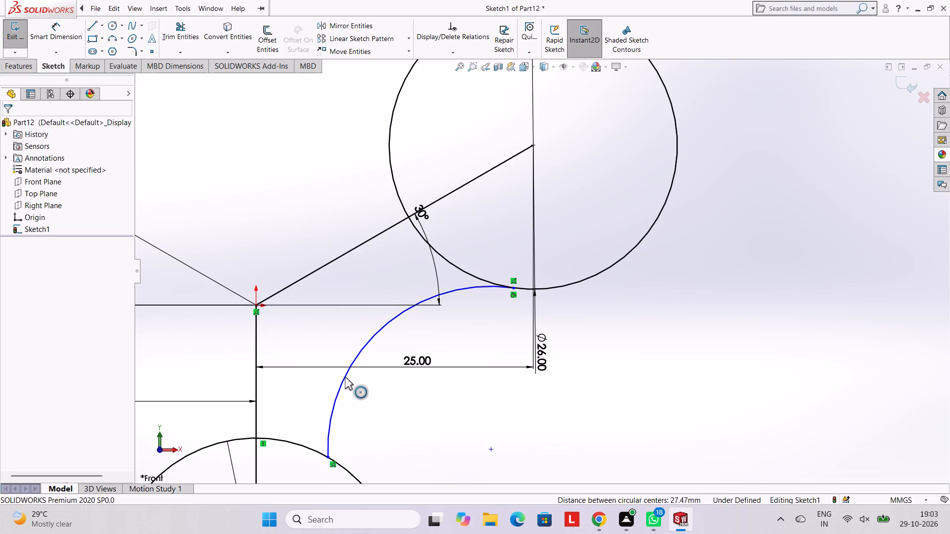
{"action": "left_click", "coordinate": [345, 377]}
{"action": "scroll", "coordinate": [367, 445], "scroll_direction": "up", "scroll_amount": 3, "text": "ctrl"}
{"action": "left_click", "coordinate": [450, 411], "text": "ctrl"}
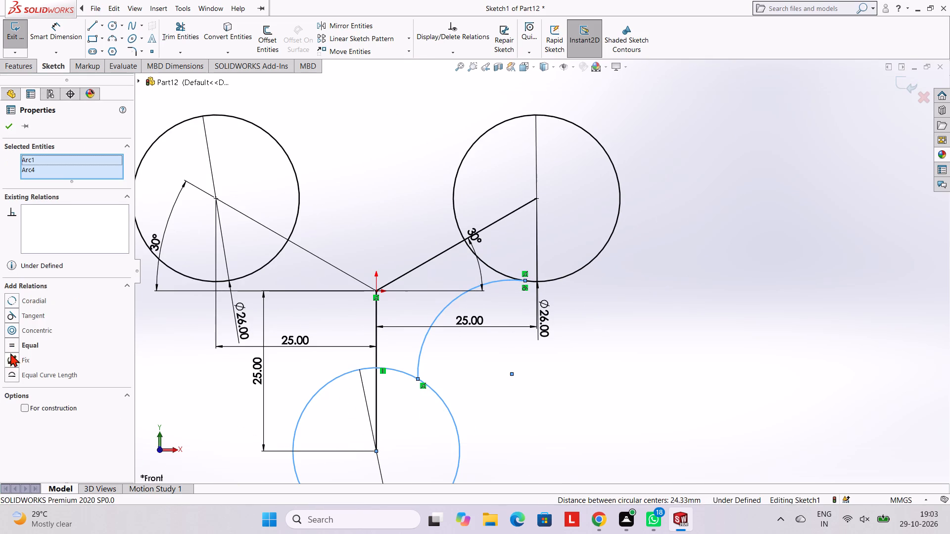
{"action": "left_click", "coordinate": [35, 319], "text": "ctrl"}
{"action": "key", "text": "Escape"}
Draw a three-point arc of about 14.9 mm radius from the upper-left circle's bottom to the lower circle's leftmost point, bowing towards the origin.
{"action": "scroll", "coordinate": [544, 336], "scroll_direction": "up", "scroll_amount": 3}
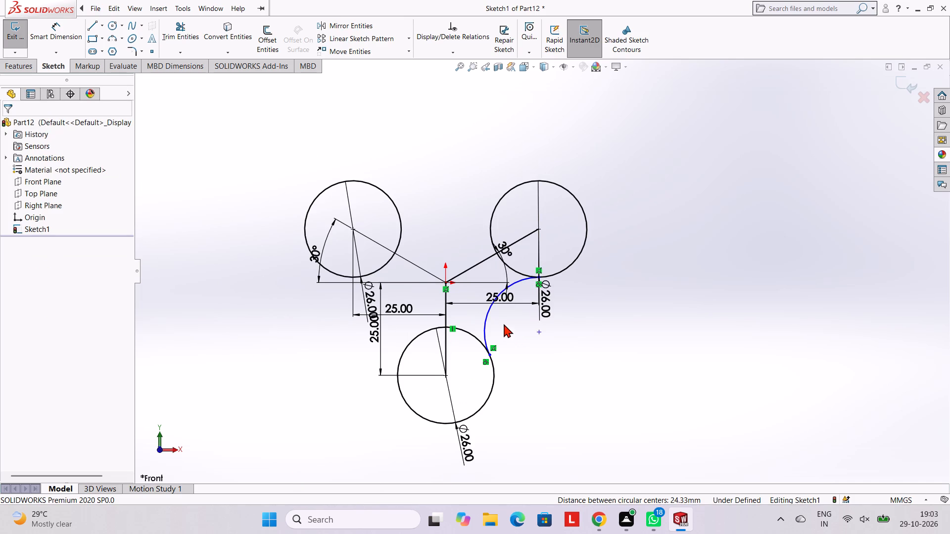
{"action": "scroll", "coordinate": [510, 316], "scroll_direction": "up", "scroll_amount": 3}
{"action": "scroll", "coordinate": [512, 311], "scroll_direction": "down", "scroll_amount": 4}
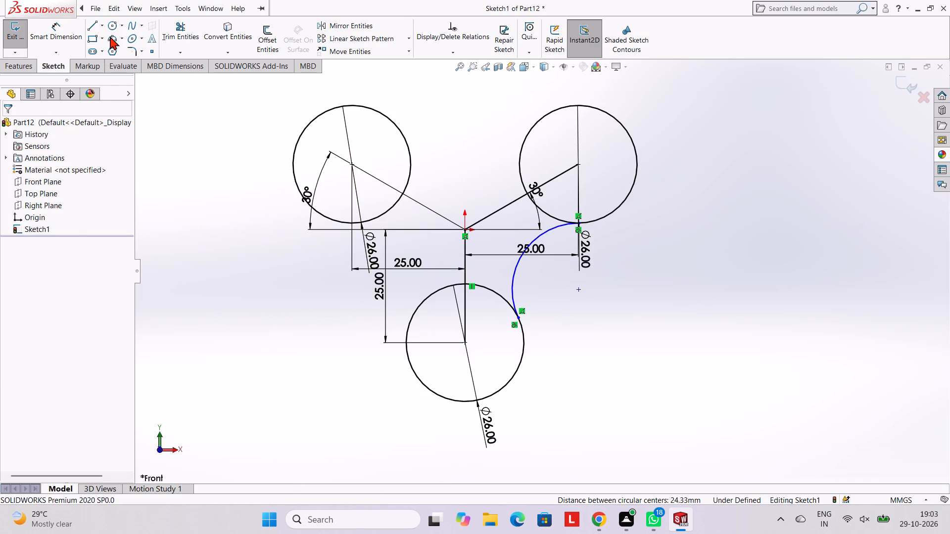
{"action": "left_click", "coordinate": [112, 34]}
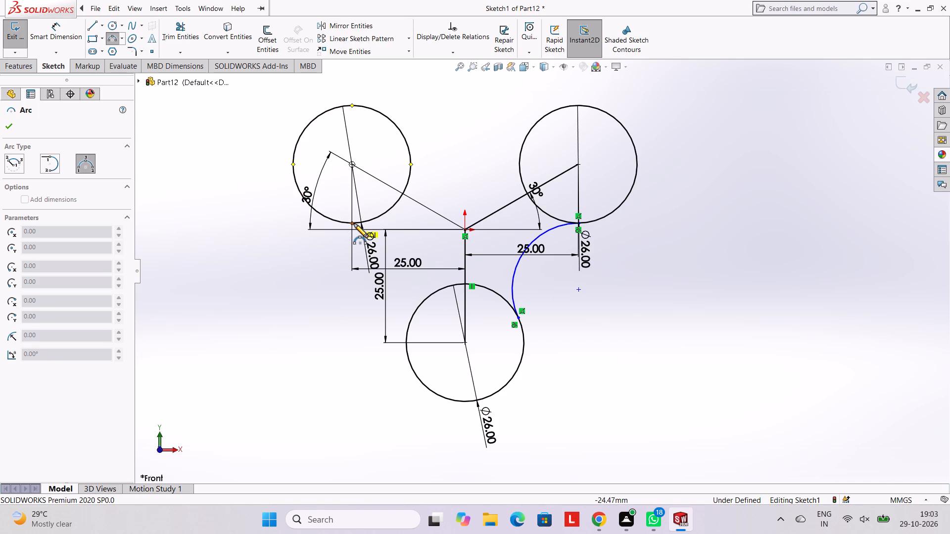
{"action": "left_click", "coordinate": [353, 223]}
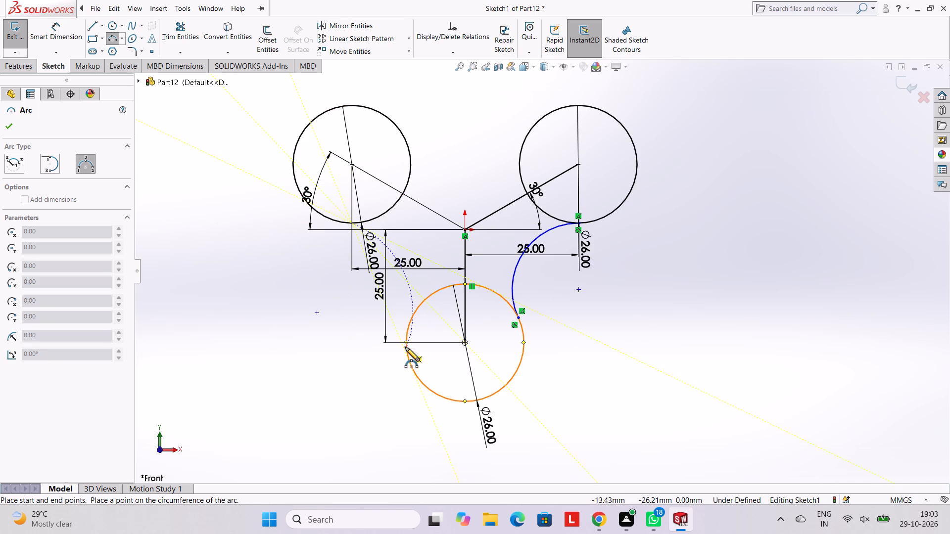
{"action": "left_click", "coordinate": [406, 342]}
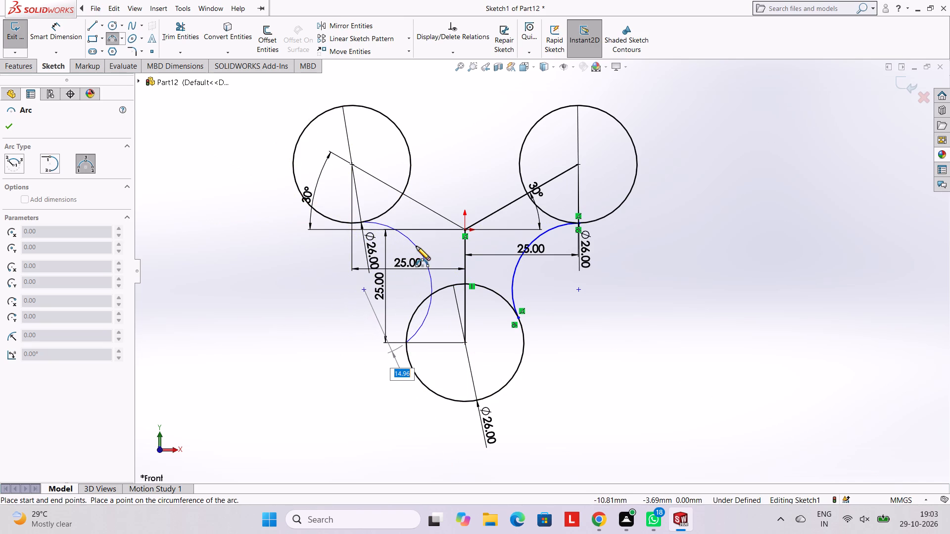
{"action": "left_click", "coordinate": [416, 245]}
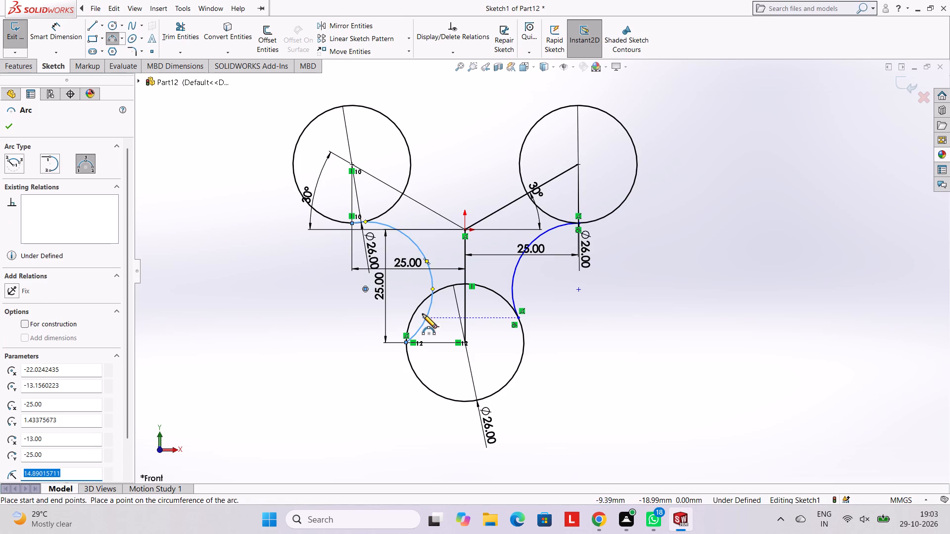
{"action": "key", "text": "Escape"}
Trim the left arc's two end portions that lie inside the lower circle and the upper-left circle.
{"action": "scroll", "coordinate": [453, 309], "scroll_direction": "up", "scroll_amount": 2}
{"action": "scroll", "coordinate": [466, 327], "scroll_direction": "down", "scroll_amount": 2}
{"action": "scroll", "coordinate": [480, 231], "scroll_direction": "down", "scroll_amount": 4}
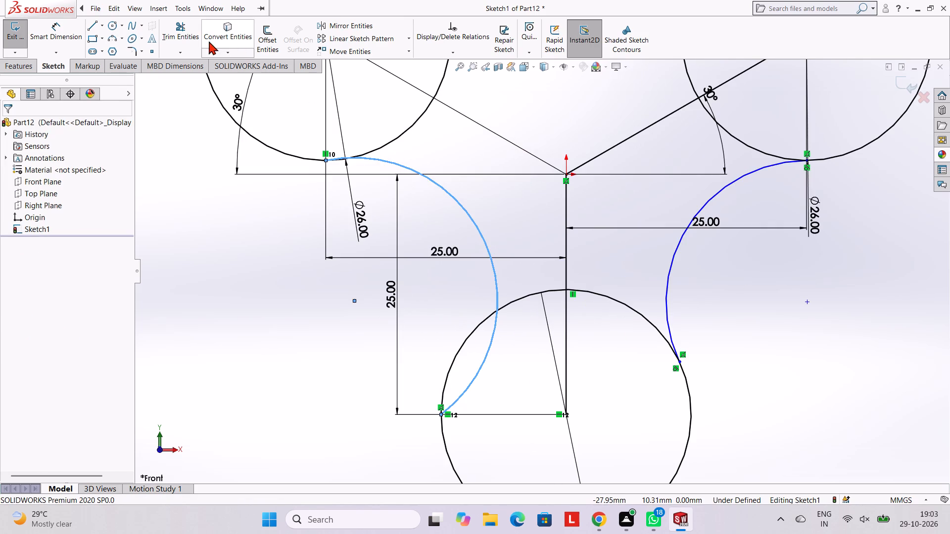
{"action": "left_click", "coordinate": [189, 35]}
{"action": "left_click", "coordinate": [471, 381]}
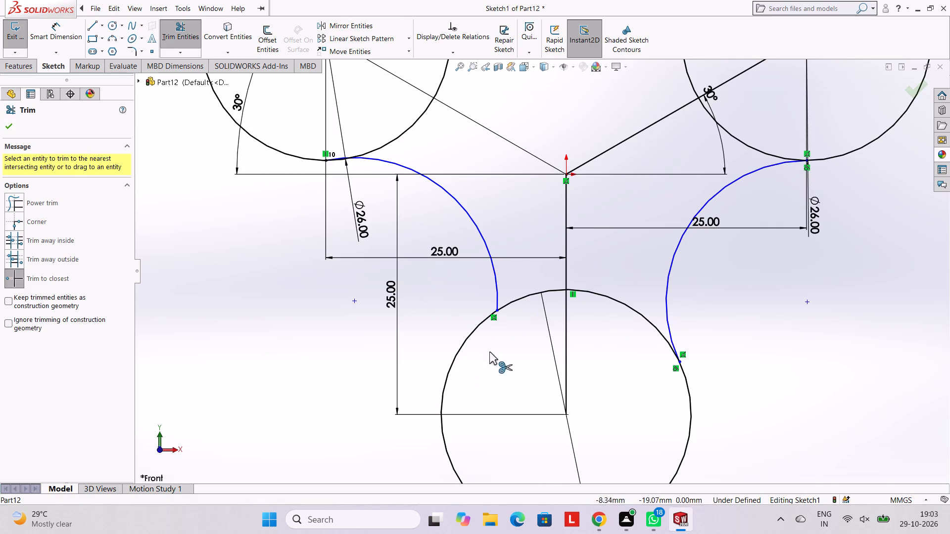
{"action": "key", "text": "Escape"}
{"action": "scroll", "coordinate": [370, 171], "scroll_direction": "up", "scroll_amount": 2}
{"action": "scroll", "coordinate": [370, 171], "scroll_direction": "down", "scroll_amount": 4}
{"action": "scroll", "coordinate": [546, 249], "scroll_direction": "down", "scroll_amount": 3}
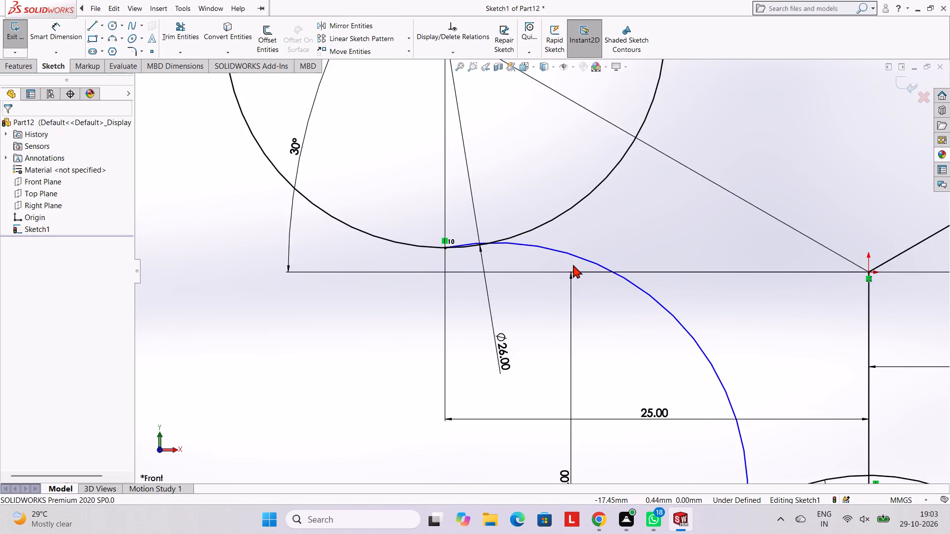
{"action": "scroll", "coordinate": [573, 265], "scroll_direction": "down", "scroll_amount": 3}
{"action": "left_click", "coordinate": [307, 217]}
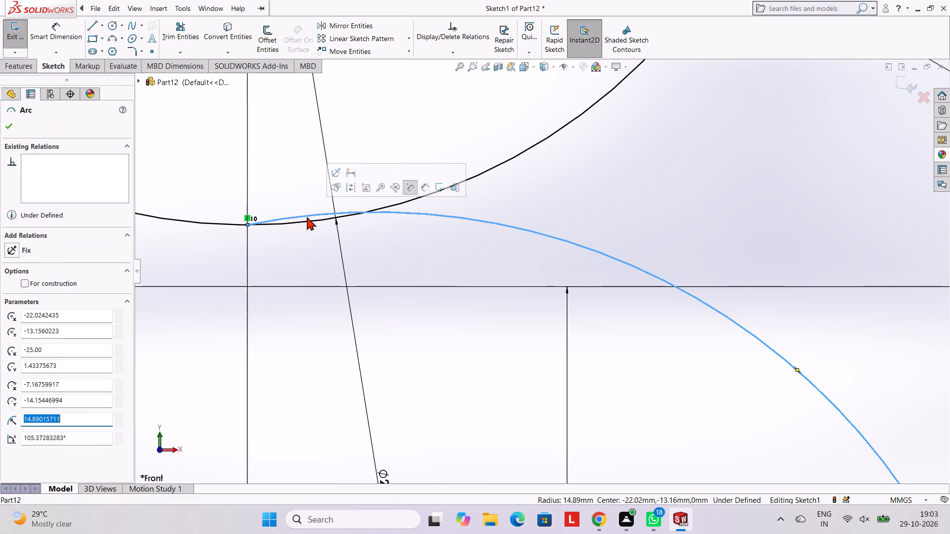
{"action": "left_click", "coordinate": [306, 216]}
{"action": "key", "text": "Escape"}
{"action": "left_click", "coordinate": [180, 35]}
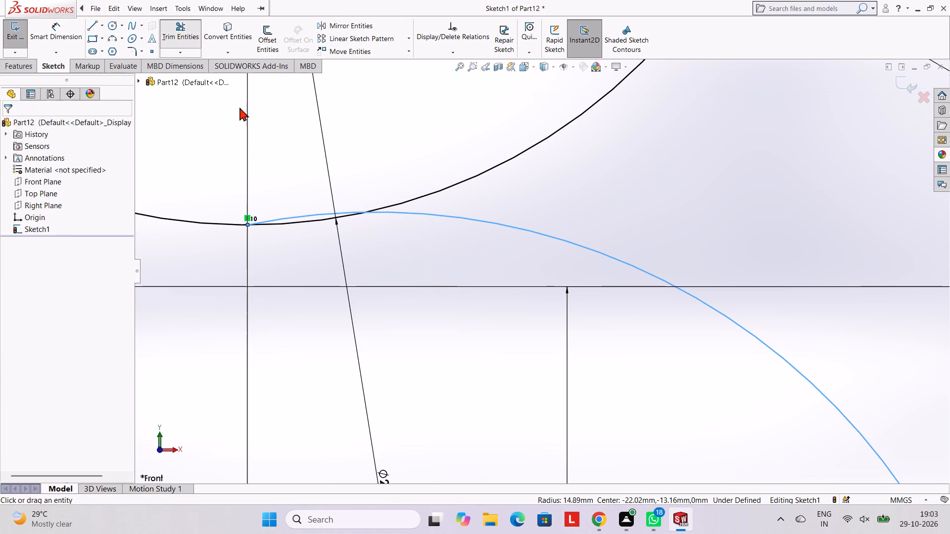
{"action": "left_click", "coordinate": [298, 216]}
{"action": "key", "text": "Escape"}
Make the left arc tangent to both the upper-left circle and the lower circle.
{"action": "scroll", "coordinate": [530, 253], "scroll_direction": "up", "scroll_amount": 11}
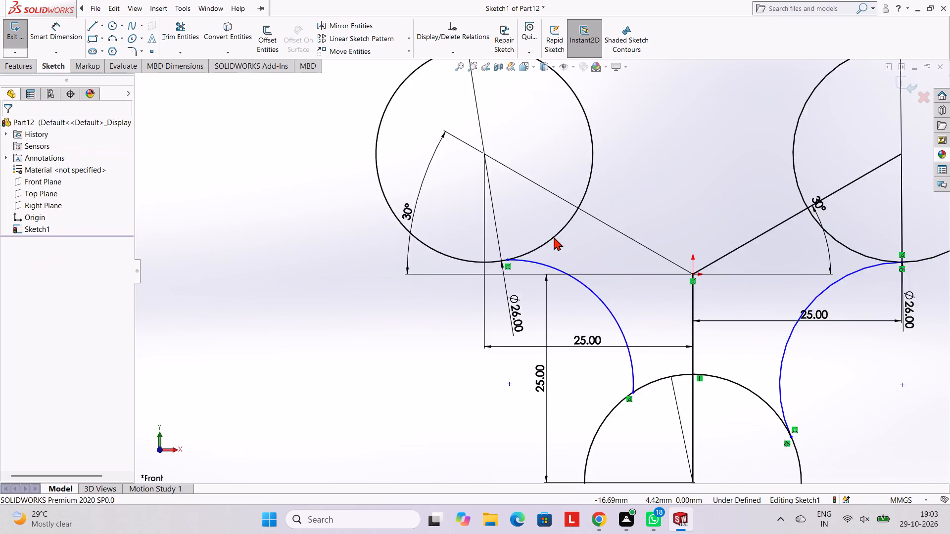
{"action": "scroll", "coordinate": [554, 237], "scroll_direction": "up", "scroll_amount": 2}
{"action": "key", "text": "Escape"}
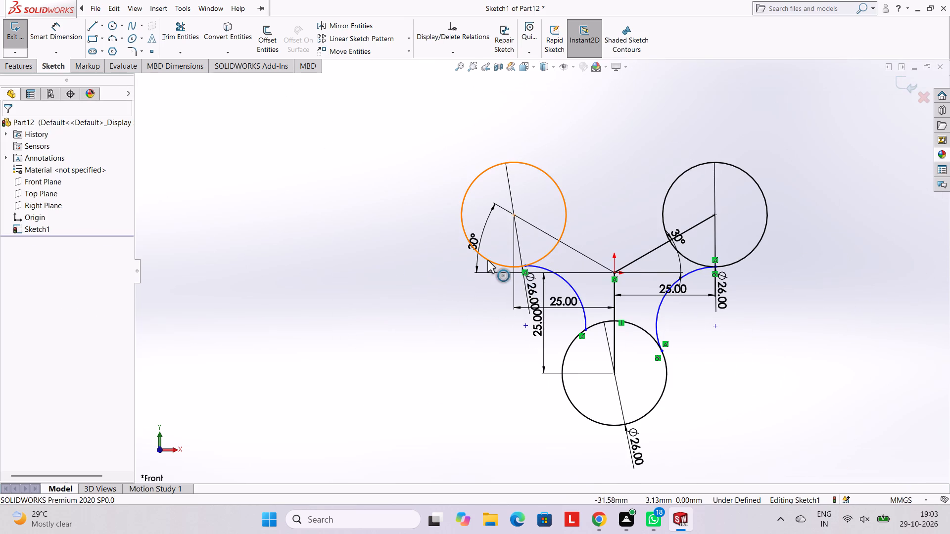
{"action": "left_click", "coordinate": [487, 260]}
{"action": "left_click", "coordinate": [539, 269], "text": "ctrl"}
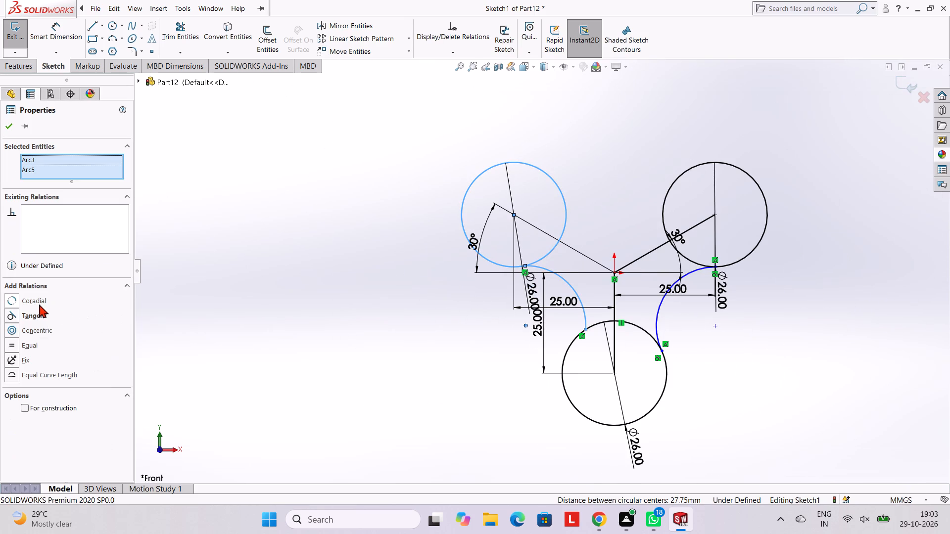
{"action": "left_click", "coordinate": [35, 317], "text": "ctrl"}
{"action": "key", "text": "Escape"}
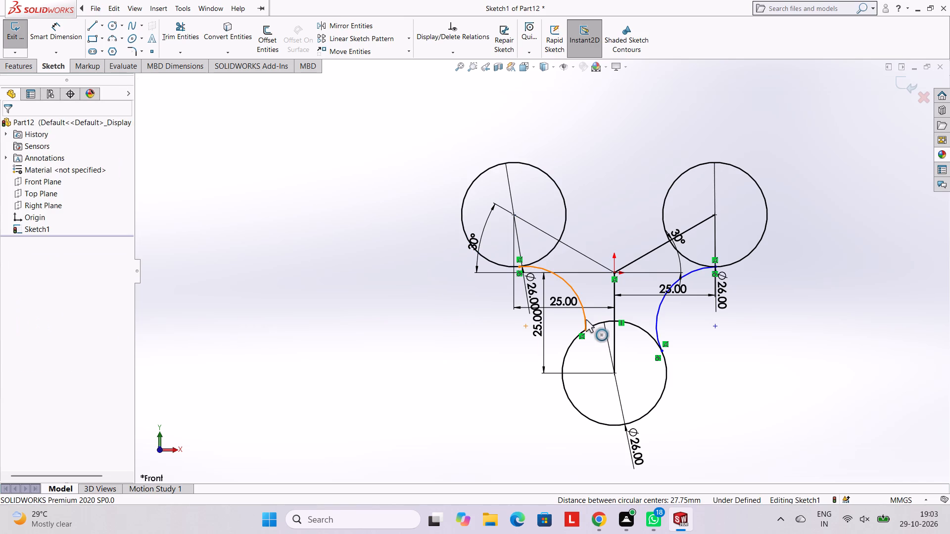
{"action": "left_click", "coordinate": [586, 318]}
{"action": "left_click", "coordinate": [572, 343], "text": "ctrl"}
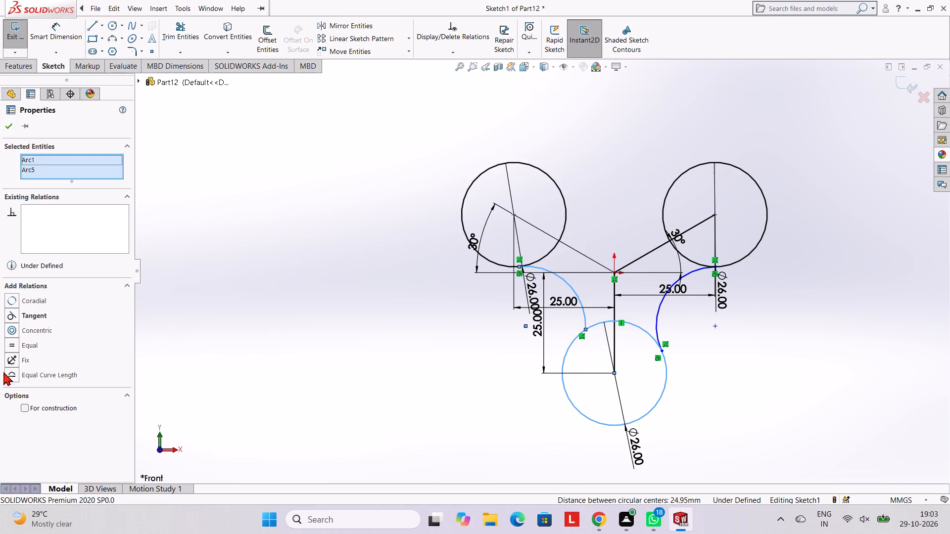
{"action": "left_click", "coordinate": [38, 315], "text": "ctrl"}
{"action": "key", "text": "Escape"}
{"action": "key", "text": "Escape"}
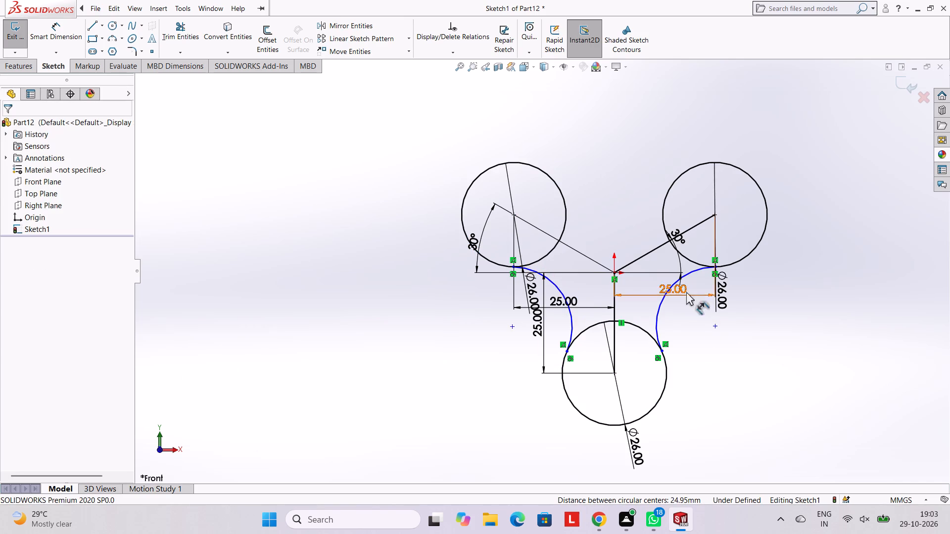
Draw a three-point arc of about 14.8 mm radius between the upper-left and upper-right circles' facing sides, bowing down towards the origin.
{"action": "key", "text": "Escape"}
{"action": "scroll", "coordinate": [644, 217], "scroll_direction": "up", "scroll_amount": 3}
{"action": "scroll", "coordinate": [644, 196], "scroll_direction": "down", "scroll_amount": 3}
{"action": "scroll", "coordinate": [627, 325], "scroll_direction": "up", "scroll_amount": 2}
{"action": "scroll", "coordinate": [627, 325], "scroll_direction": "down", "scroll_amount": 3}
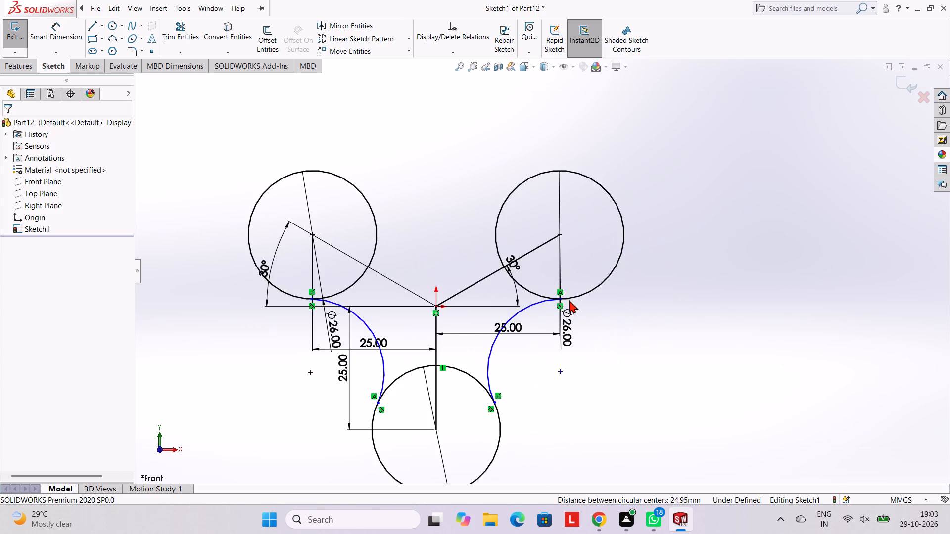
{"action": "scroll", "coordinate": [388, 197], "scroll_direction": "down", "scroll_amount": 3}
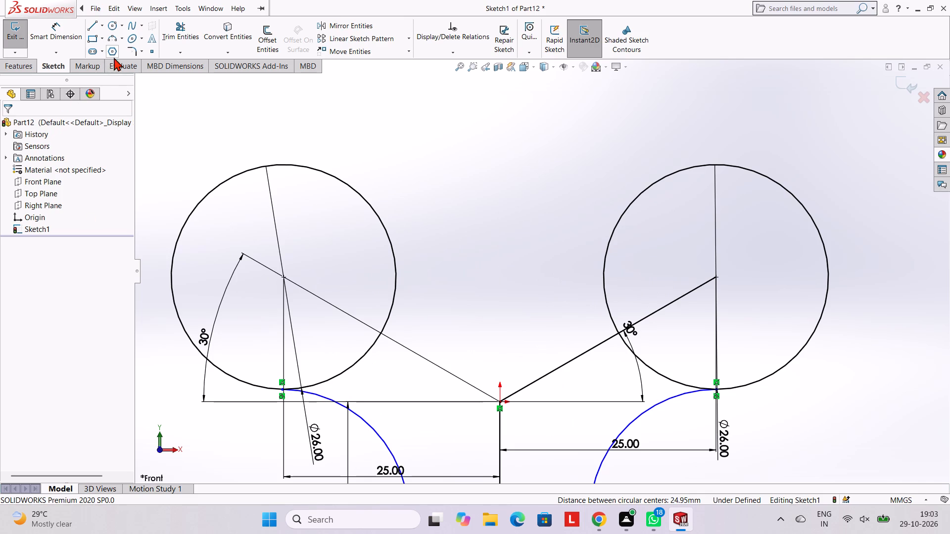
{"action": "left_click", "coordinate": [112, 41]}
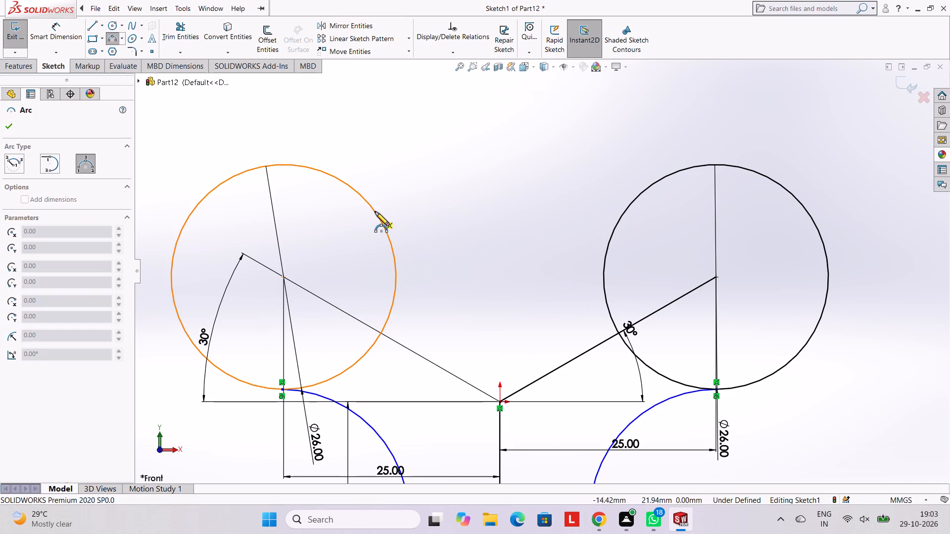
{"action": "left_click", "coordinate": [374, 209]}
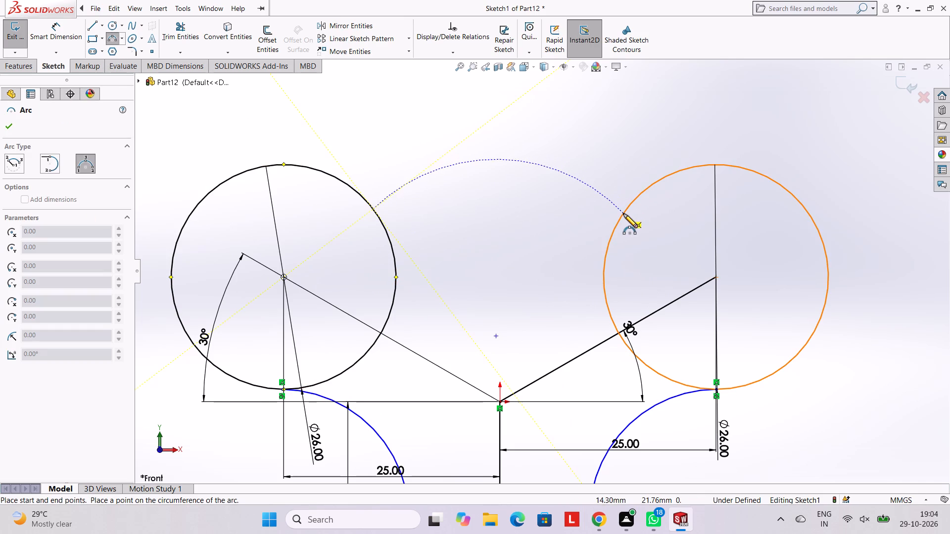
{"action": "left_click", "coordinate": [625, 208]}
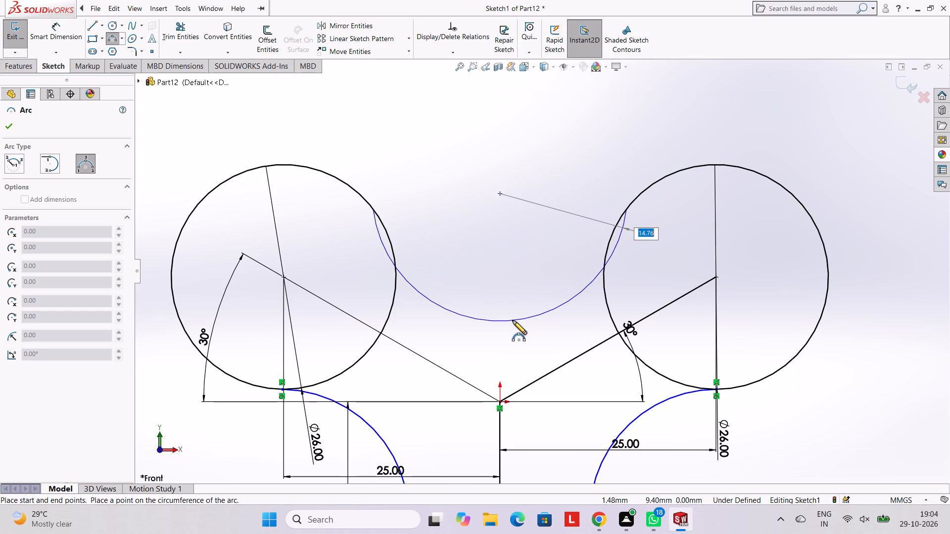
{"action": "left_click", "coordinate": [513, 320]}
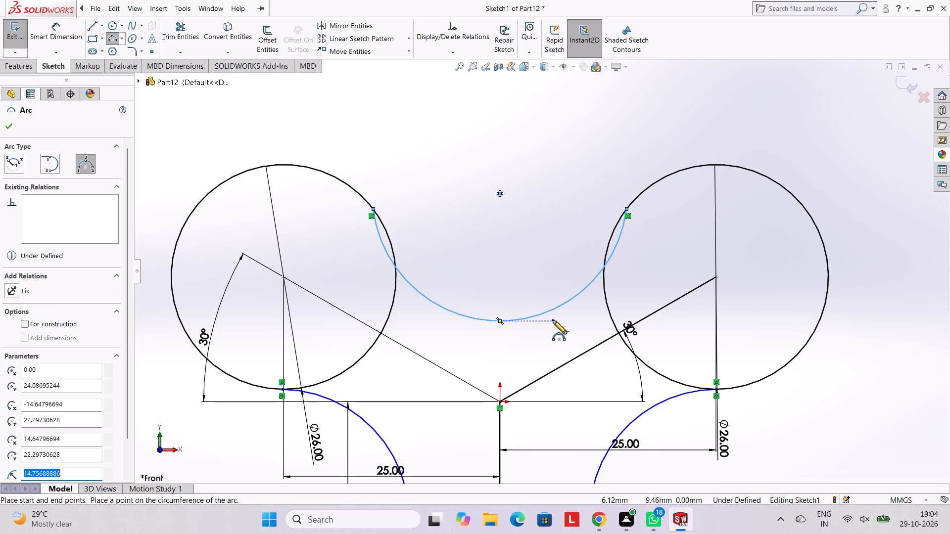
{"action": "key", "text": "Escape"}
{"action": "scroll", "coordinate": [553, 320], "scroll_direction": "up", "scroll_amount": 5}
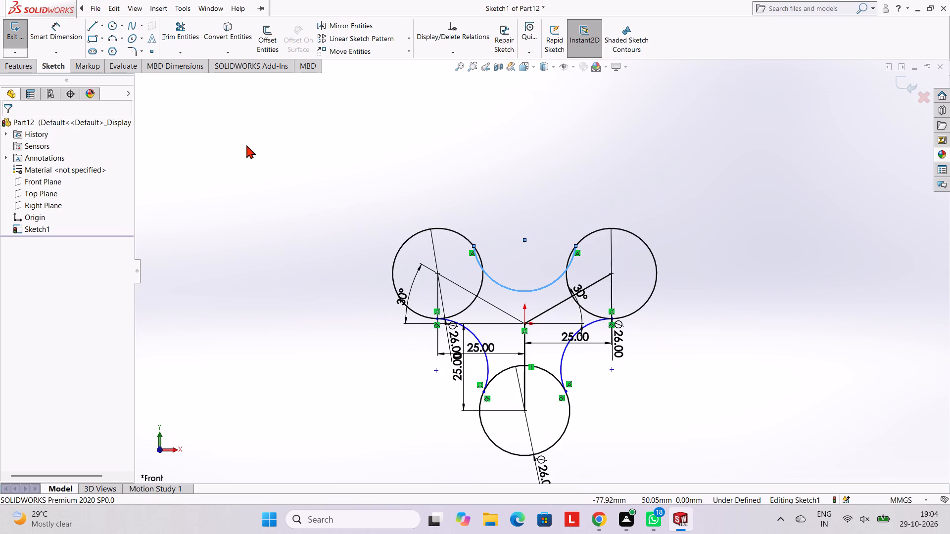
{"action": "key", "text": "Escape"}
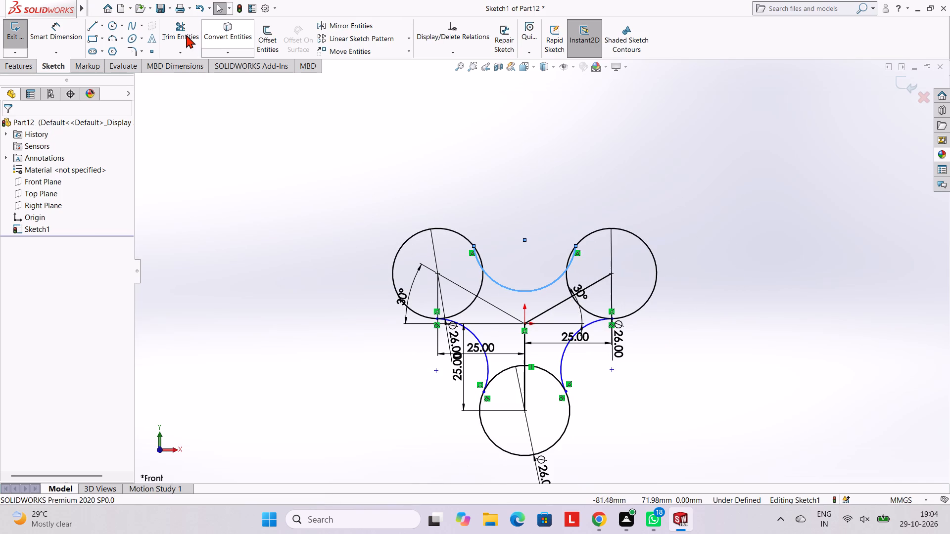
Trim the top arc's two end portions that lie inside the upper-left circle and the upper-right circle.
{"action": "left_click", "coordinate": [186, 35]}
{"action": "scroll", "coordinate": [573, 282], "scroll_direction": "down", "scroll_amount": 4}
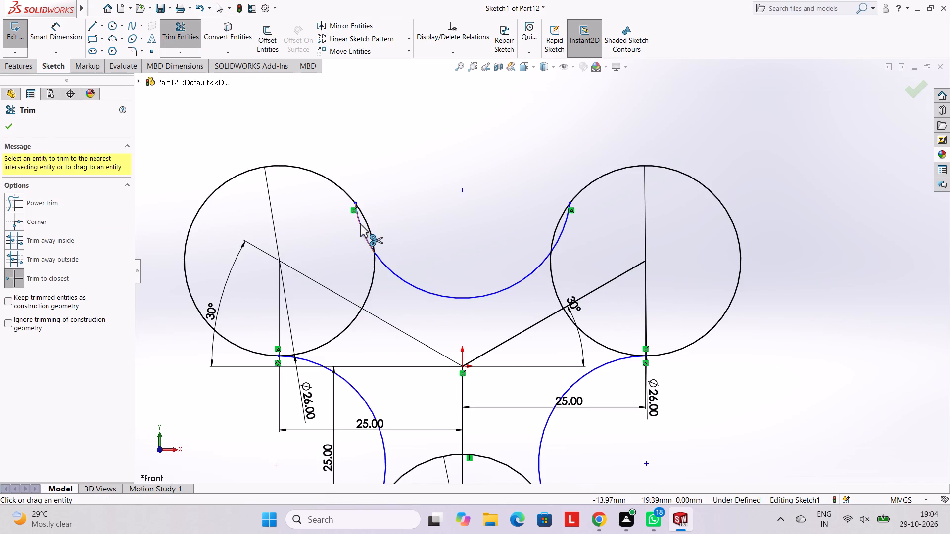
{"action": "left_click", "coordinate": [360, 224]}
{"action": "key", "text": "Escape"}
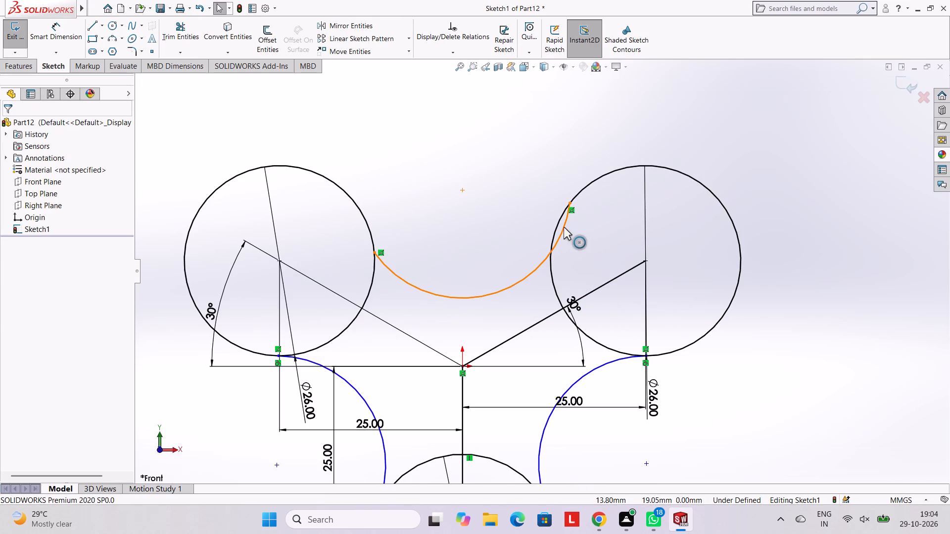
{"action": "left_click", "coordinate": [174, 30]}
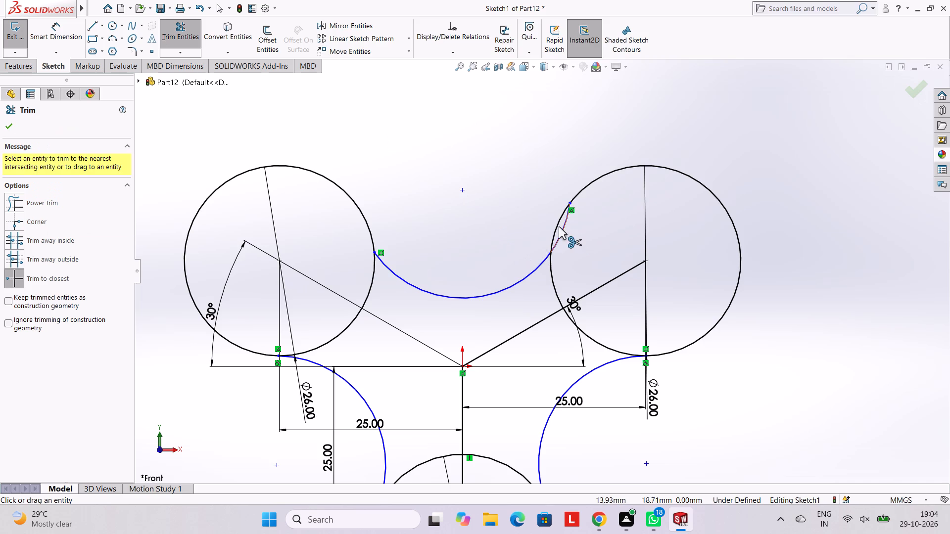
{"action": "left_click", "coordinate": [561, 228]}
{"action": "key", "text": "Escape"}
{"action": "key", "text": "Escape"}
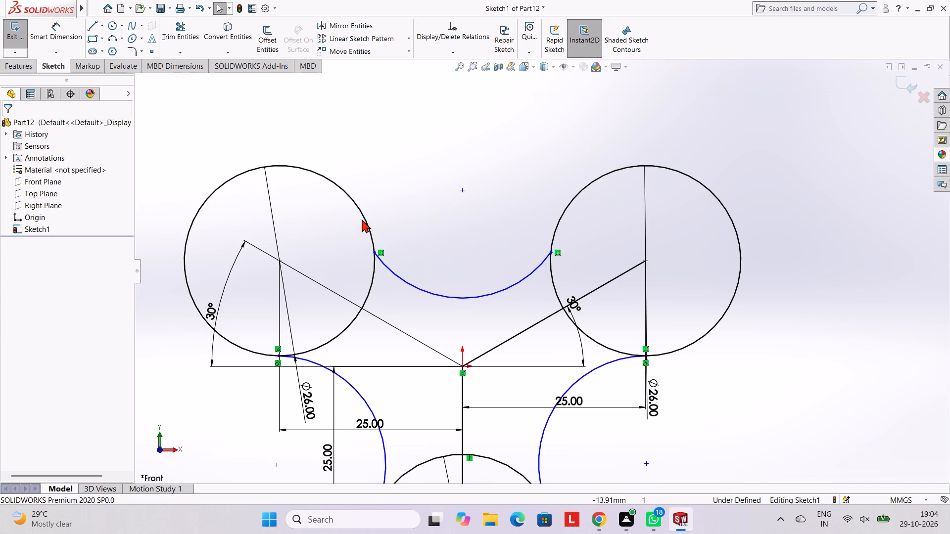
Make the top arc tangent to the upper-left circle.
{"action": "left_click", "coordinate": [362, 216]}
{"action": "left_click", "coordinate": [387, 264], "text": "ctrl"}
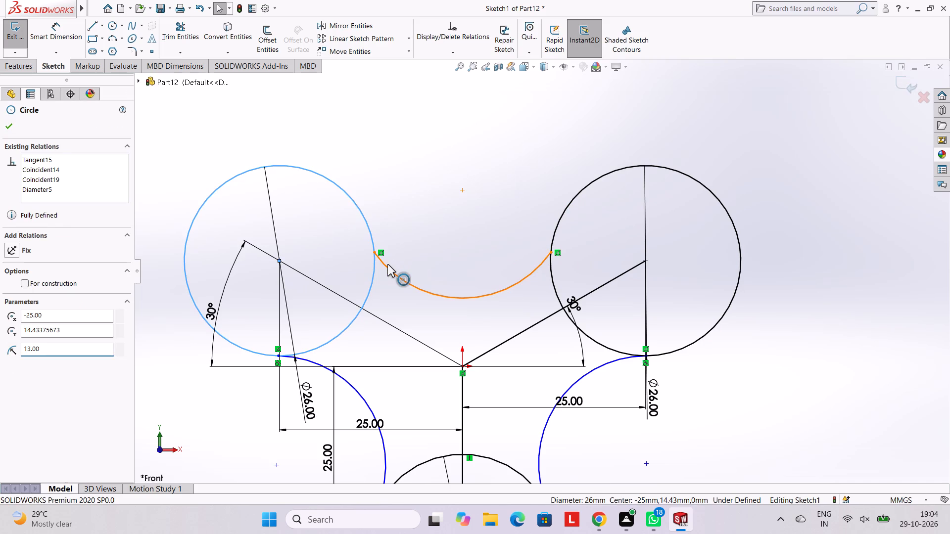
{"action": "left_click", "coordinate": [24, 316], "text": "ctrl"}
{"action": "key", "text": "Escape"}
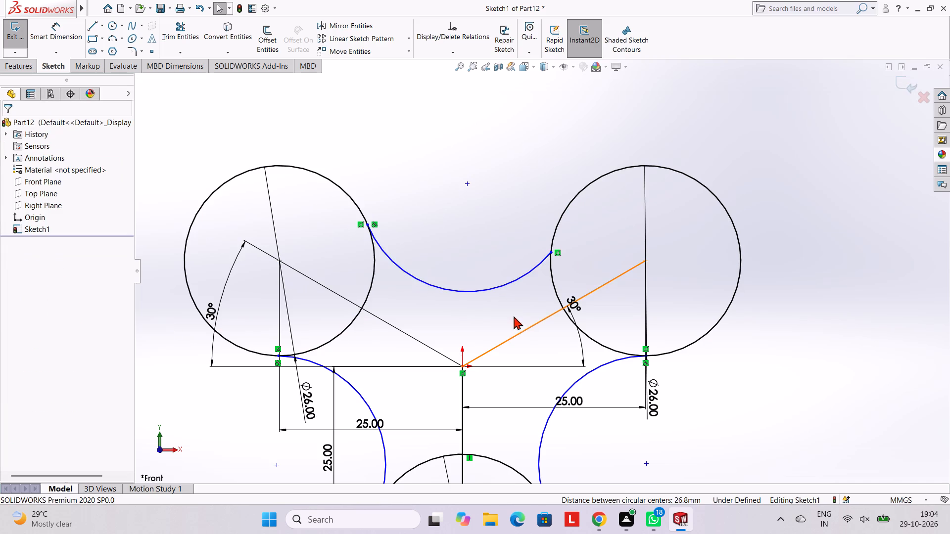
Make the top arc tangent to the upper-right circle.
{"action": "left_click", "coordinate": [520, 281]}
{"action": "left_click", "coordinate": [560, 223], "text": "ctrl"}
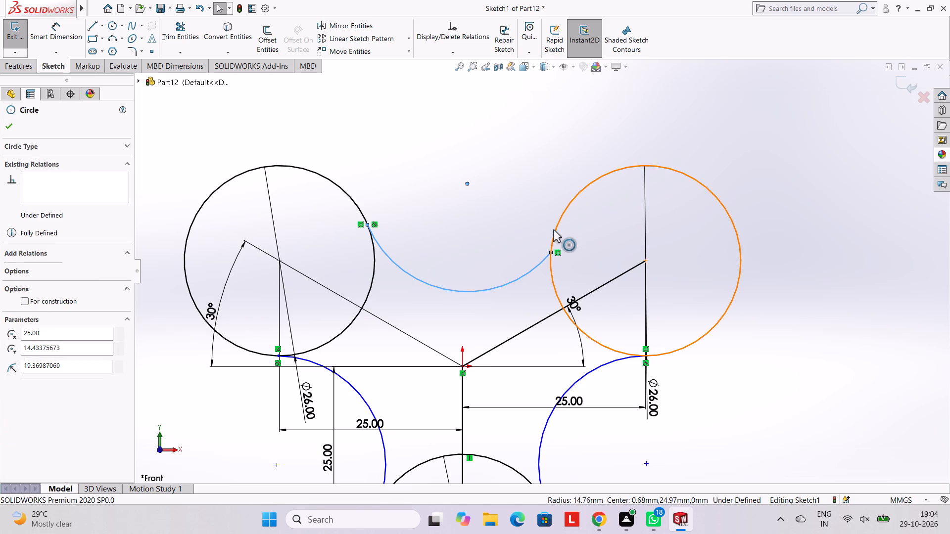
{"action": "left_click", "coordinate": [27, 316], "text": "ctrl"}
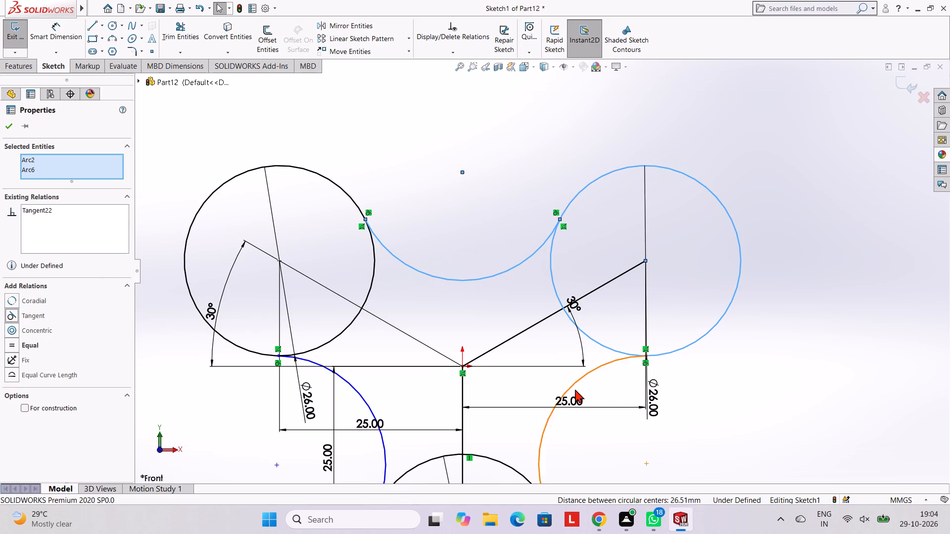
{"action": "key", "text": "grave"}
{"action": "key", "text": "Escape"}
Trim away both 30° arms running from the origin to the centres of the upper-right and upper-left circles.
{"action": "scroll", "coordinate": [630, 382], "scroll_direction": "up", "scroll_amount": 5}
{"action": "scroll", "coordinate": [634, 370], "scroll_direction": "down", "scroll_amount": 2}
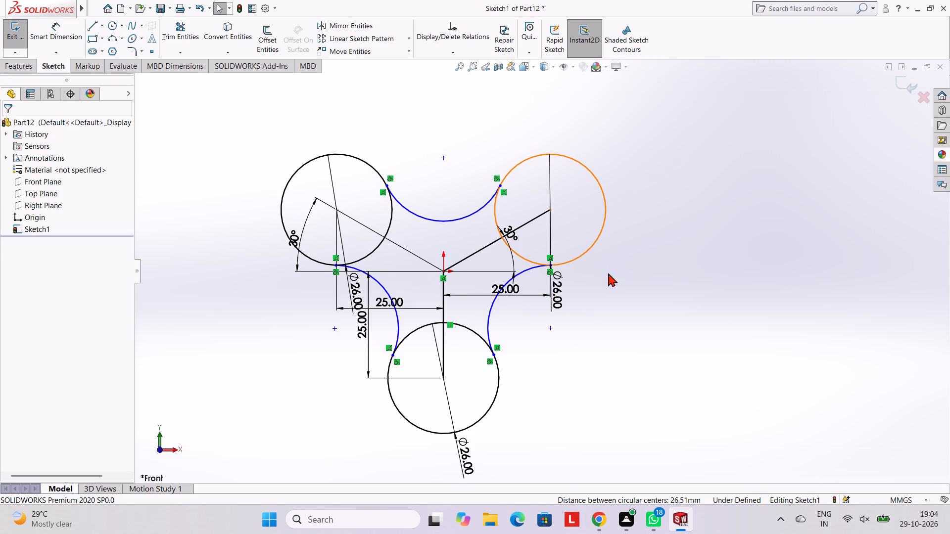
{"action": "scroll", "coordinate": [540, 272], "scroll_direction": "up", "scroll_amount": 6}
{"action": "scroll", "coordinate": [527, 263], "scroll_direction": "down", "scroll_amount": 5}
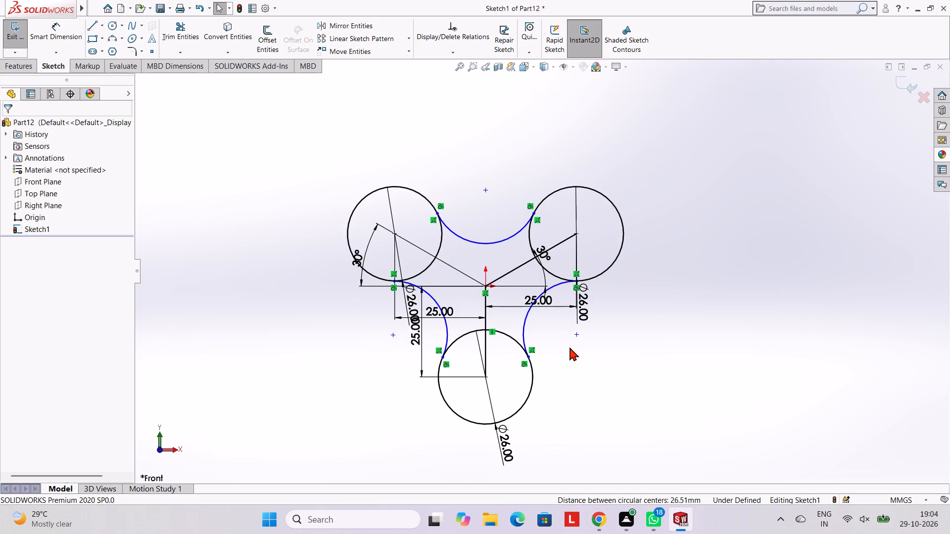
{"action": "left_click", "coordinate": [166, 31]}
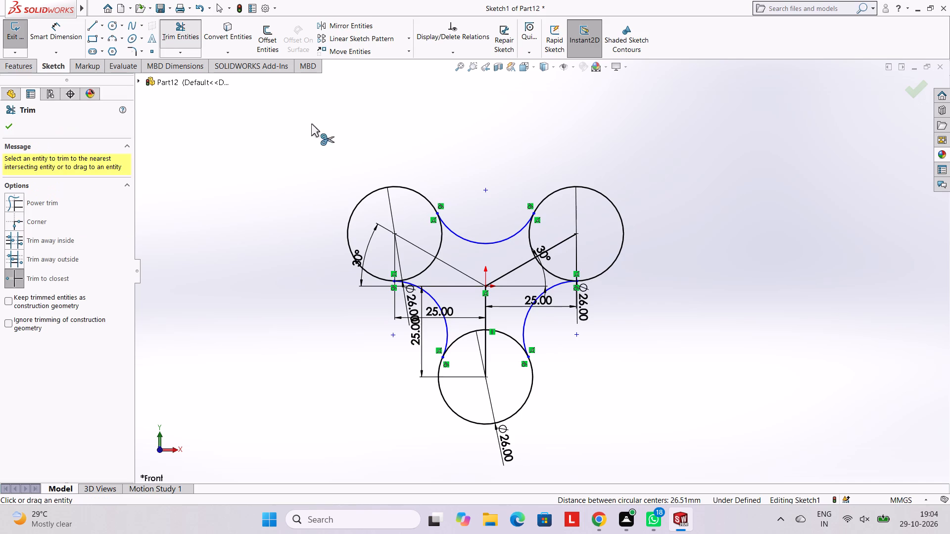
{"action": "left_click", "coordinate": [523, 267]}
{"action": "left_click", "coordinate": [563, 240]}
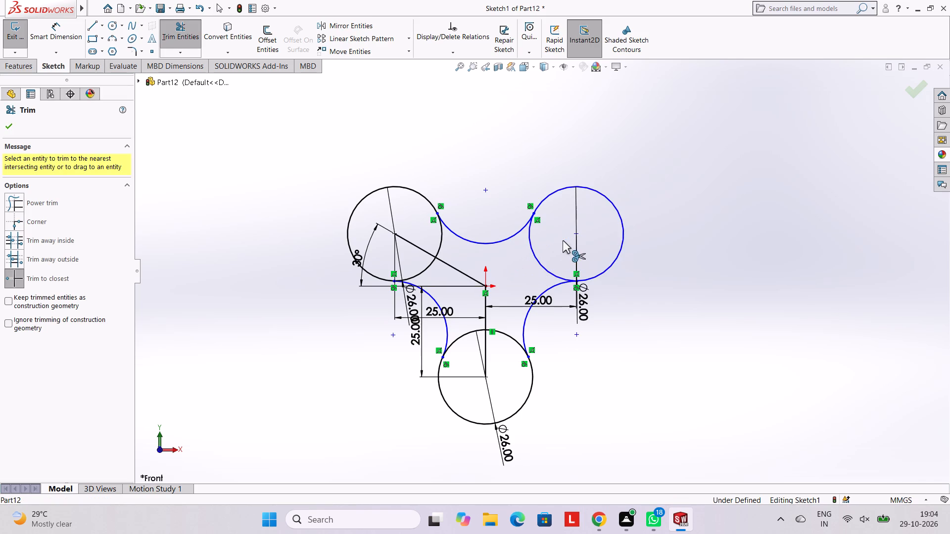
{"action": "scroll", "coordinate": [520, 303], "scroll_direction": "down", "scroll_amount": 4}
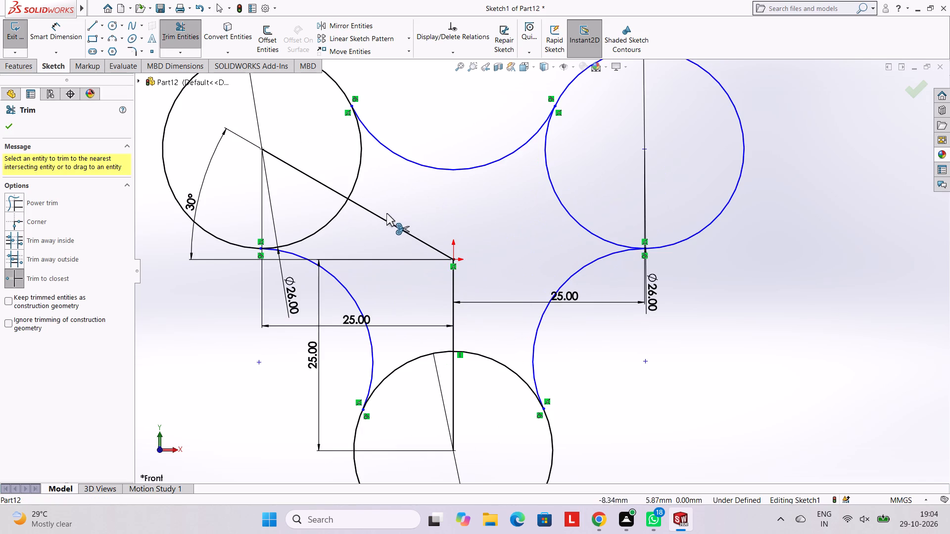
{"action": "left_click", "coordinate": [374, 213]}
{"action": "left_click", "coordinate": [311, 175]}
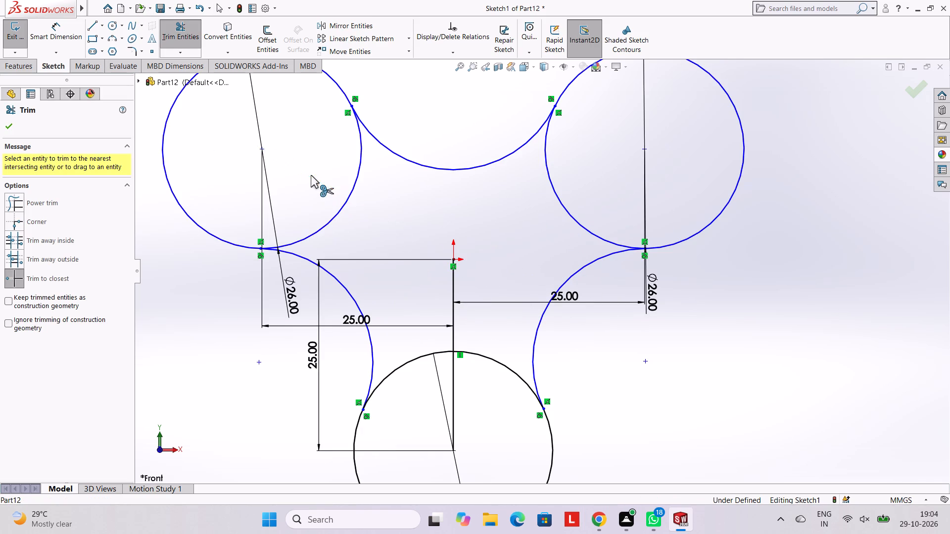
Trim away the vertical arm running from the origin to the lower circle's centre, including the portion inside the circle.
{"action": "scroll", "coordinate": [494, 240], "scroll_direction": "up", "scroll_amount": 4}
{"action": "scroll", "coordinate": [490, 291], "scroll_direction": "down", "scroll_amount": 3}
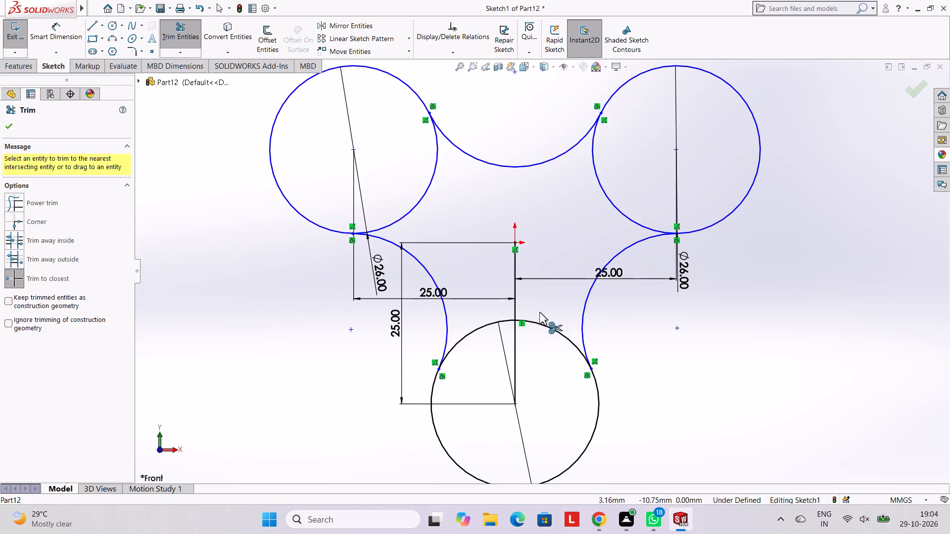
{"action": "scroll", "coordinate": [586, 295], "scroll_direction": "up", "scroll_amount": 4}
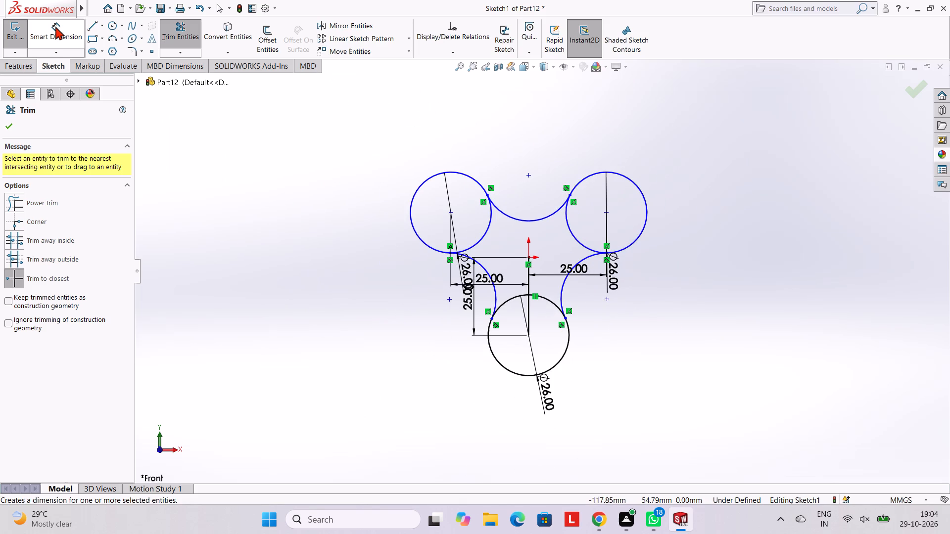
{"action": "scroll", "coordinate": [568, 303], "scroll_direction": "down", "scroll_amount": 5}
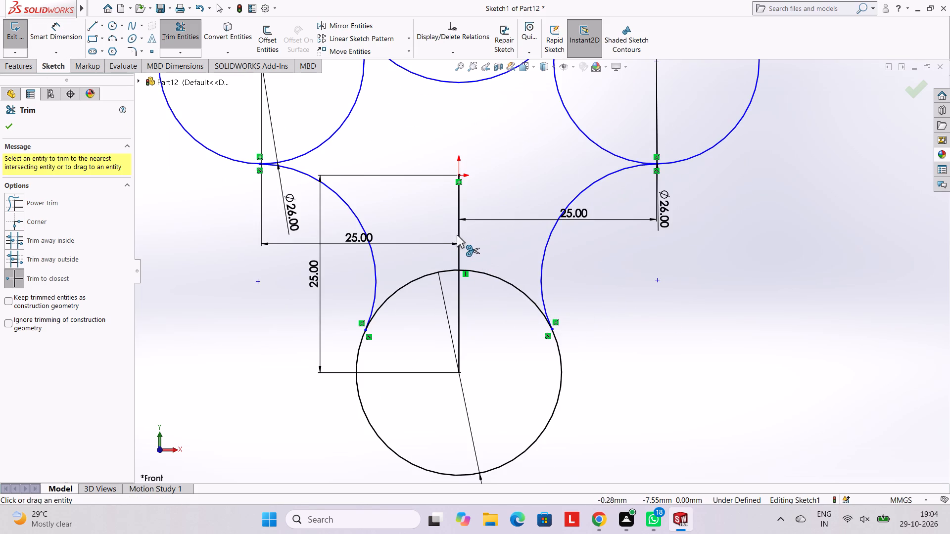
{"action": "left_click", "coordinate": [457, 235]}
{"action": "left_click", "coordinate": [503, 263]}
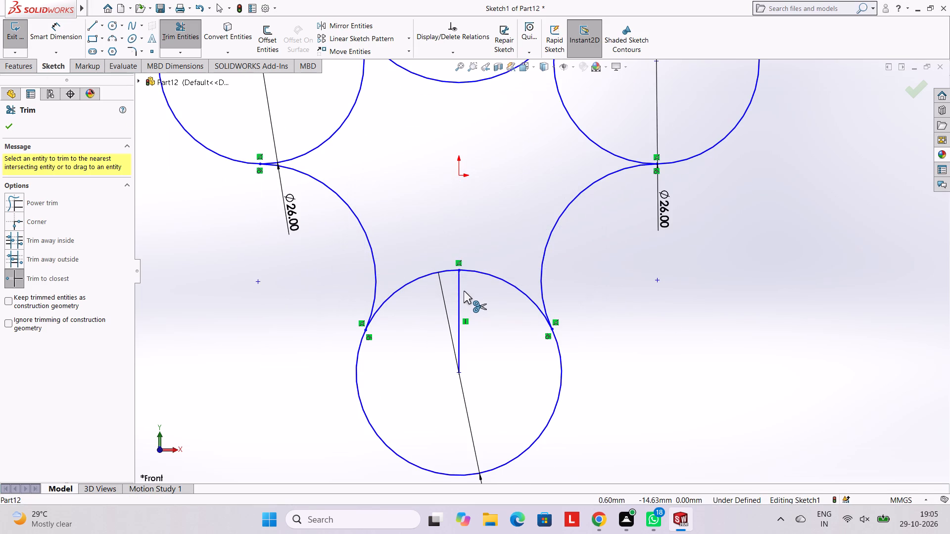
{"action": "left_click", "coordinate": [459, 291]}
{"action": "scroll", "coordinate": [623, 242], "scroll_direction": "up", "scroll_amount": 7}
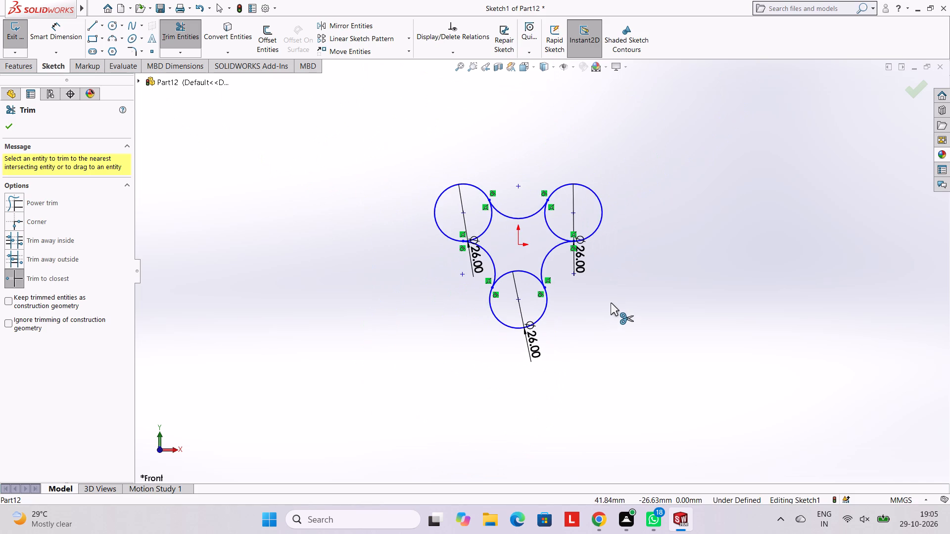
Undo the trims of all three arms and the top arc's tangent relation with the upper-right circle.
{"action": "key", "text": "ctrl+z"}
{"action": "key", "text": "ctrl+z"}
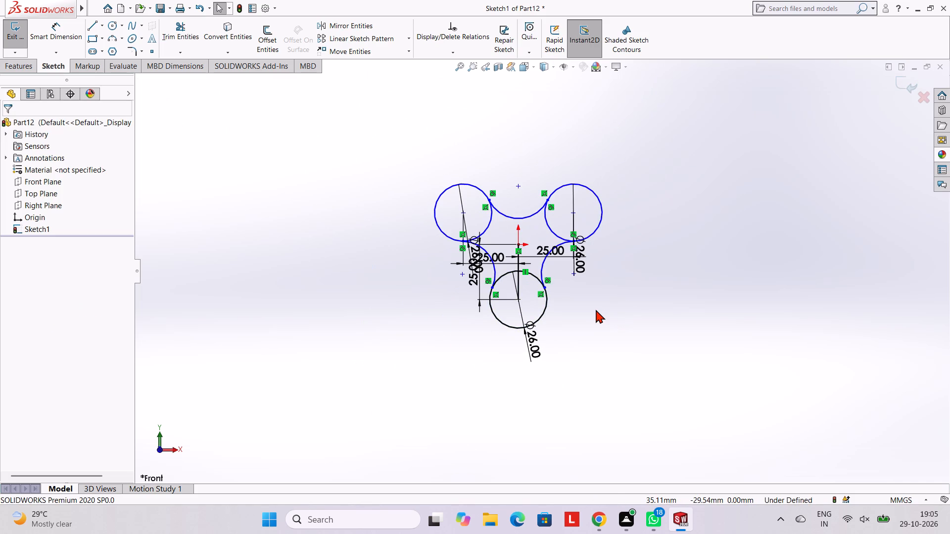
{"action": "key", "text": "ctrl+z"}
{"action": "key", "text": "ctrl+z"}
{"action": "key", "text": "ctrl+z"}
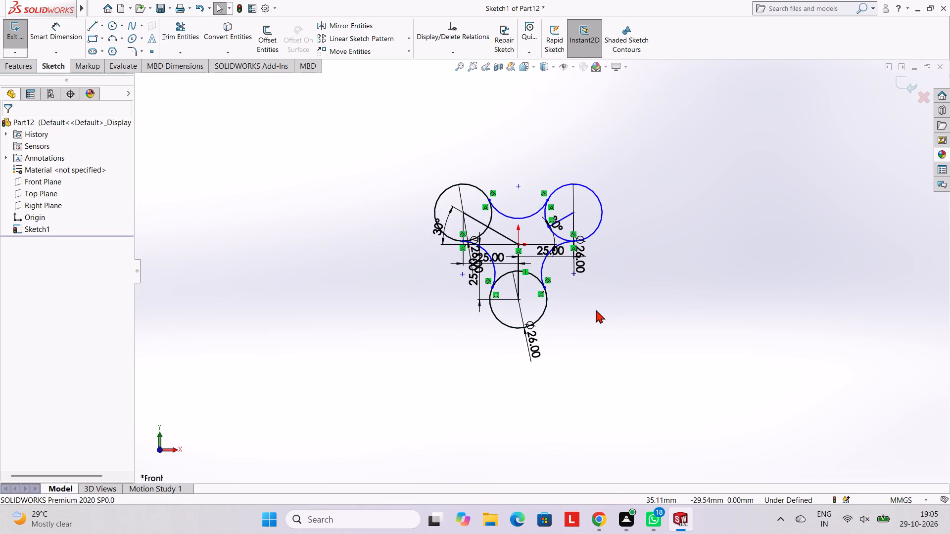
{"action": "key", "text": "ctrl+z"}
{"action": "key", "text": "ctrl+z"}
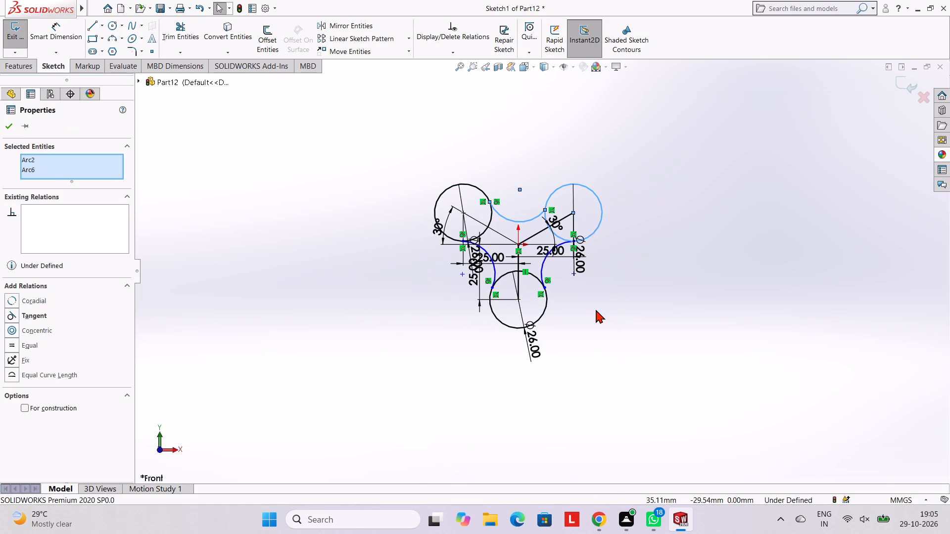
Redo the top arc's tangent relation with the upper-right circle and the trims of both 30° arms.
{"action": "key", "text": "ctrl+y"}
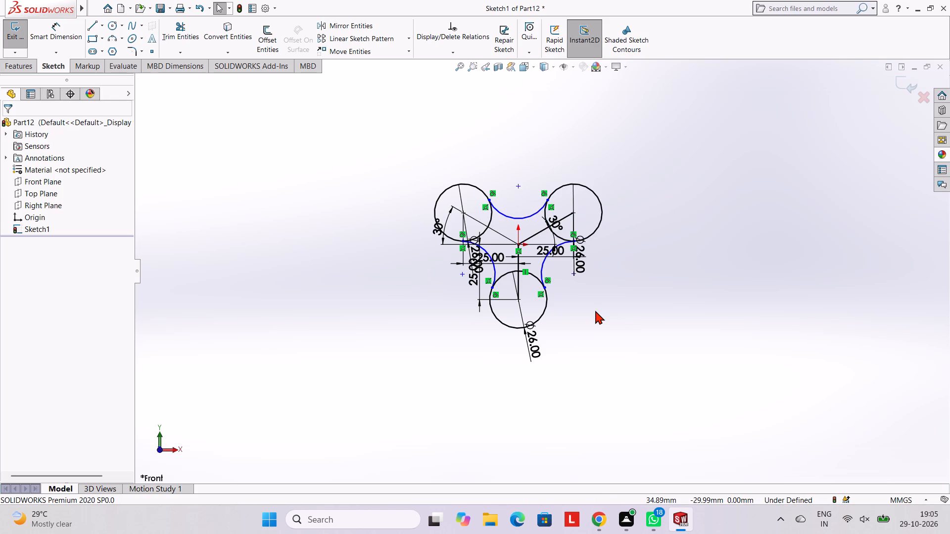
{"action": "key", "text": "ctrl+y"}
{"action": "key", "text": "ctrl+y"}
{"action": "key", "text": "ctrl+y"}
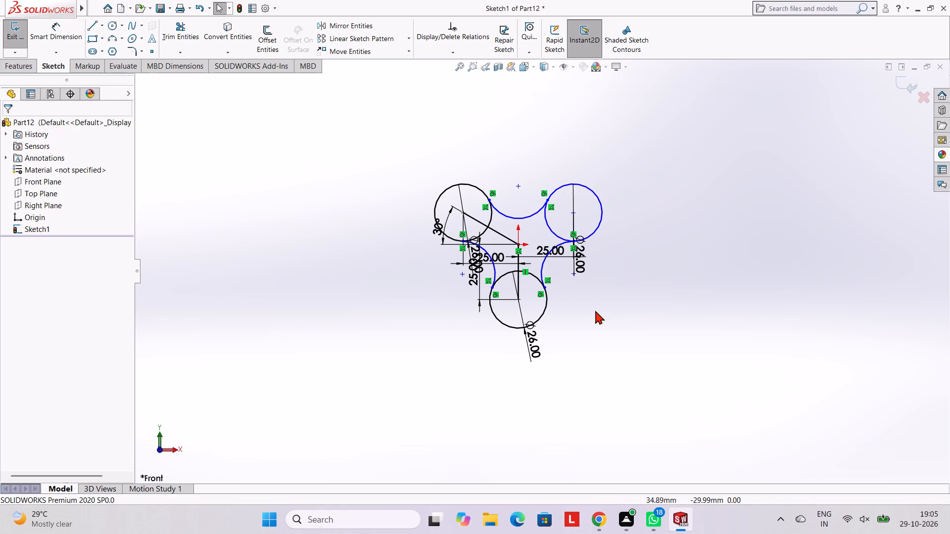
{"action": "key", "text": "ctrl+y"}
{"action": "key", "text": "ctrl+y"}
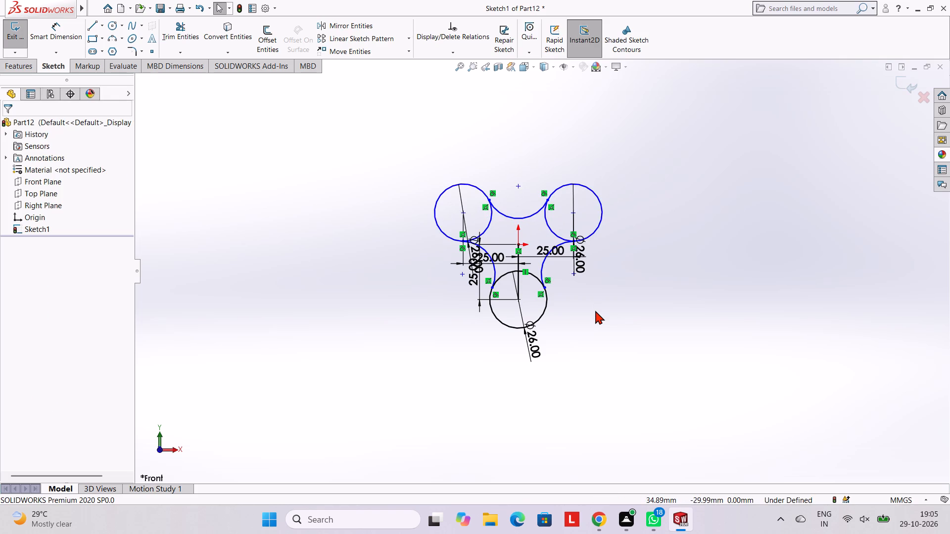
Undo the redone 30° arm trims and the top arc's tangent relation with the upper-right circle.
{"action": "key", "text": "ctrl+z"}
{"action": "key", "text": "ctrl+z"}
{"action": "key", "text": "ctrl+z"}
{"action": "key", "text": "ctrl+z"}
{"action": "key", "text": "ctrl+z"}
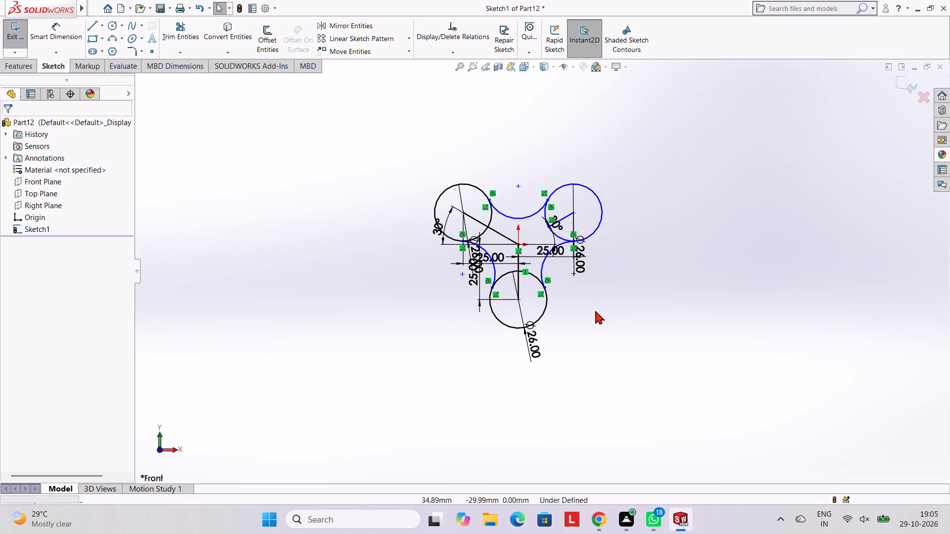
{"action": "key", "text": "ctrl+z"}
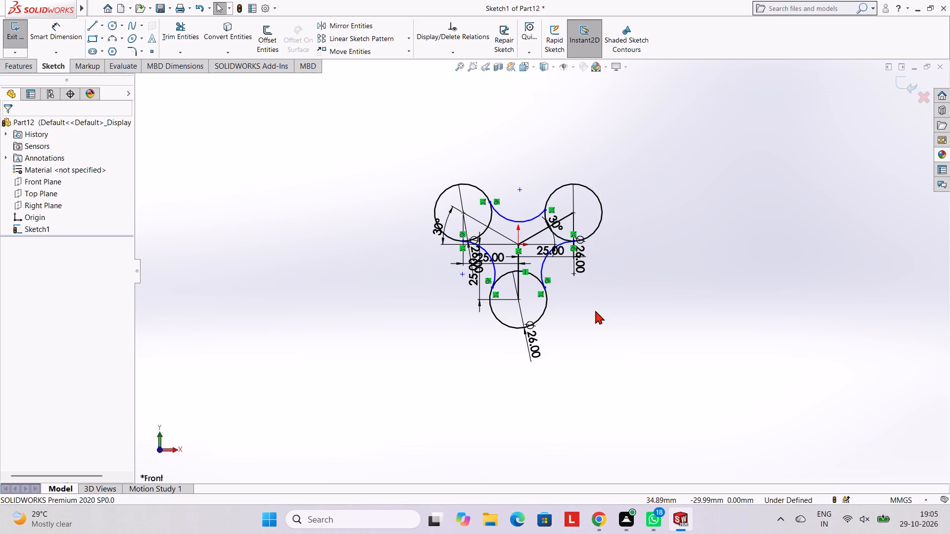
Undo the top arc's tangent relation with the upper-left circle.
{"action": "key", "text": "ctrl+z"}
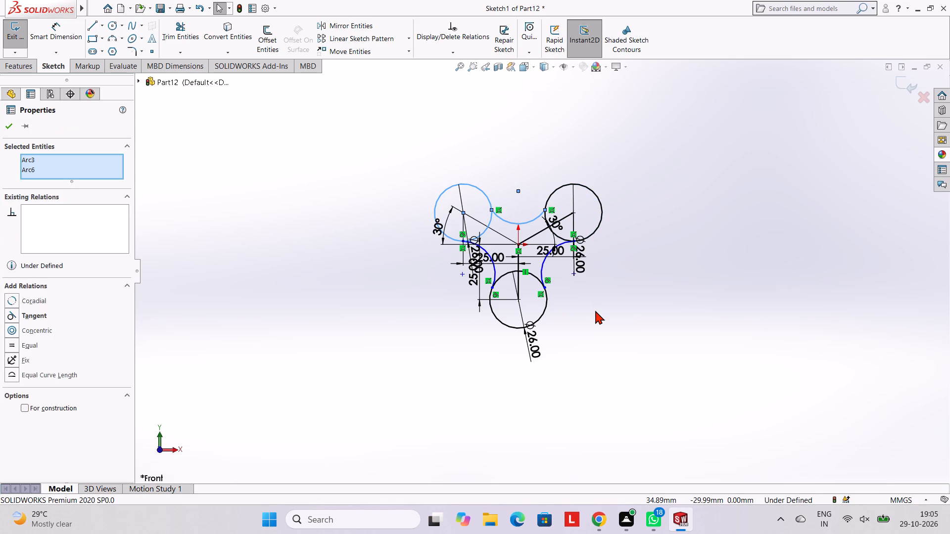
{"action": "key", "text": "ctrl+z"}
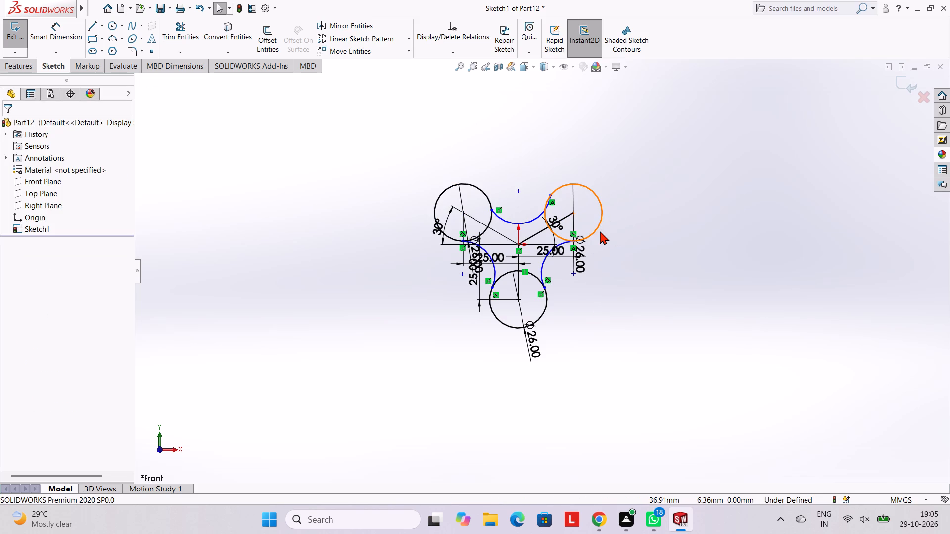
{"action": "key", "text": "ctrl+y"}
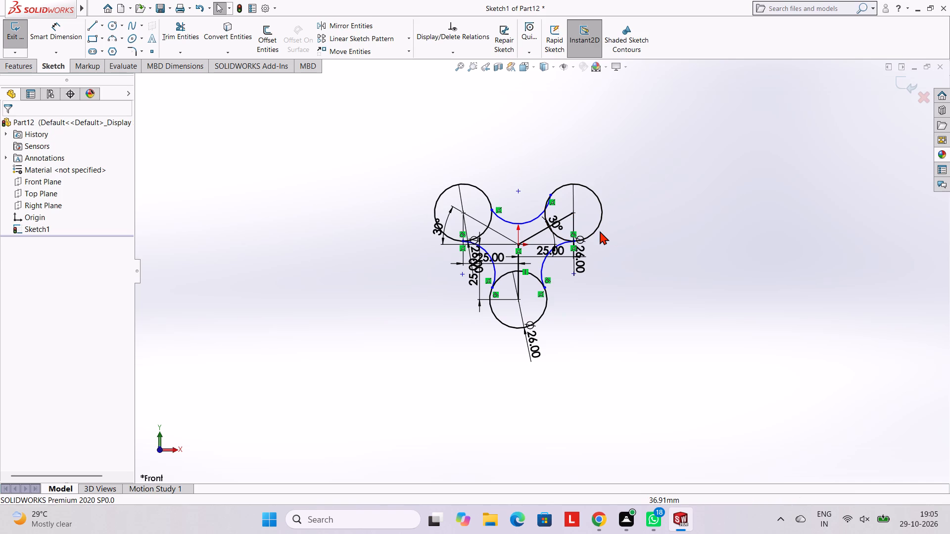
Make the top concave arc tangent to the upper-left circle and to the upper-right circle.
{"action": "scroll", "coordinate": [598, 209], "scroll_direction": "up", "scroll_amount": 2}
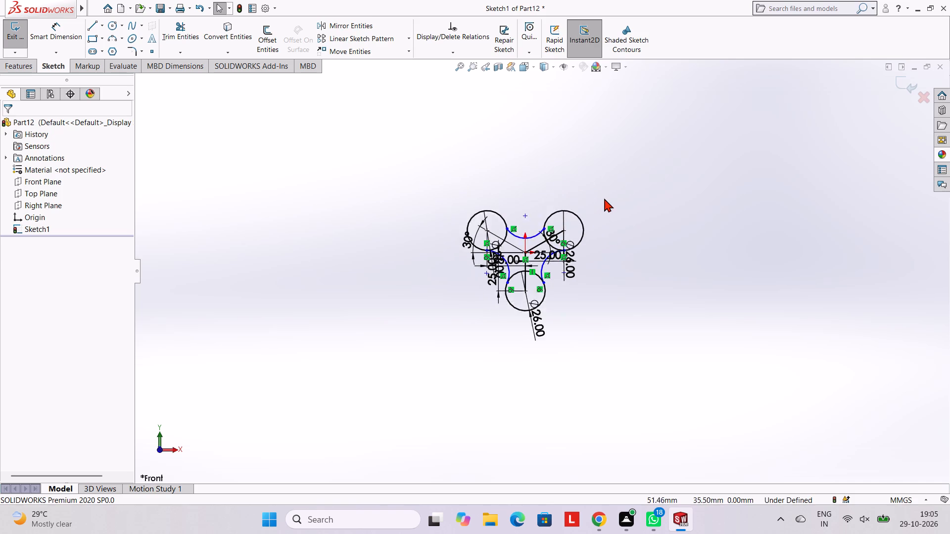
{"action": "scroll", "coordinate": [601, 205], "scroll_direction": "down", "scroll_amount": 6}
{"action": "scroll", "coordinate": [548, 363], "scroll_direction": "down", "scroll_amount": 3}
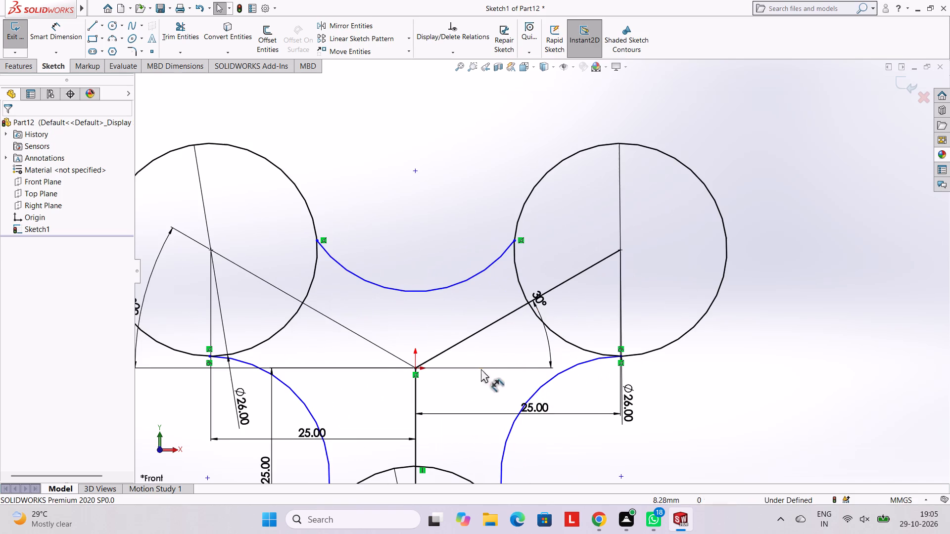
{"action": "key", "text": "Escape"}
{"action": "left_click", "coordinate": [307, 207]}
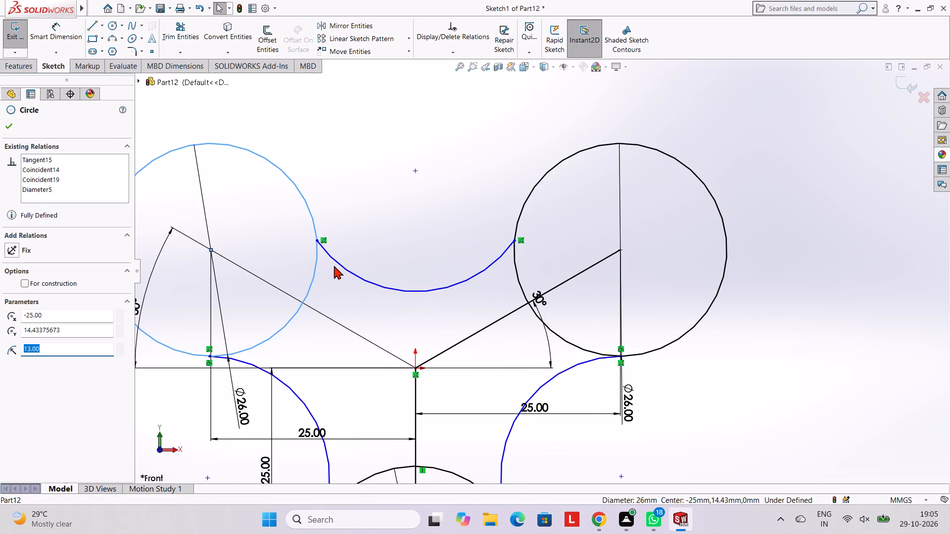
{"action": "left_click", "coordinate": [341, 266], "text": "ctrl"}
{"action": "left_click", "coordinate": [30, 313], "text": "ctrl"}
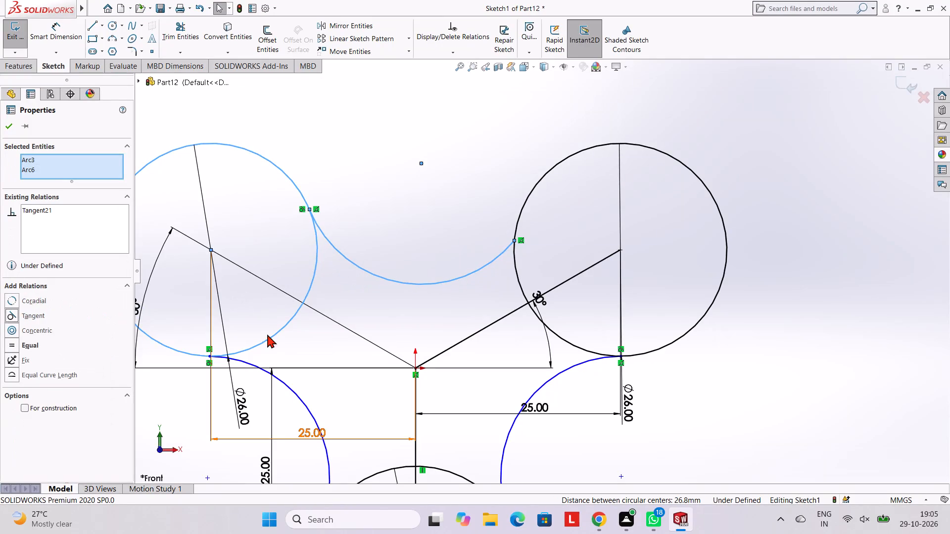
{"action": "key", "text": "Escape"}
{"action": "left_click", "coordinate": [484, 267]}
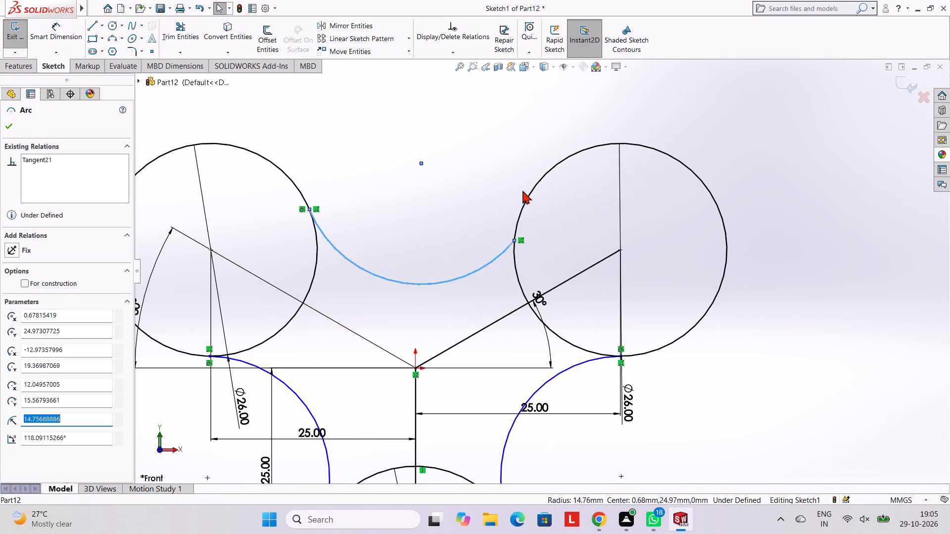
{"action": "left_click", "coordinate": [532, 191], "text": "ctrl"}
{"action": "left_click", "coordinate": [32, 312], "text": "ctrl"}
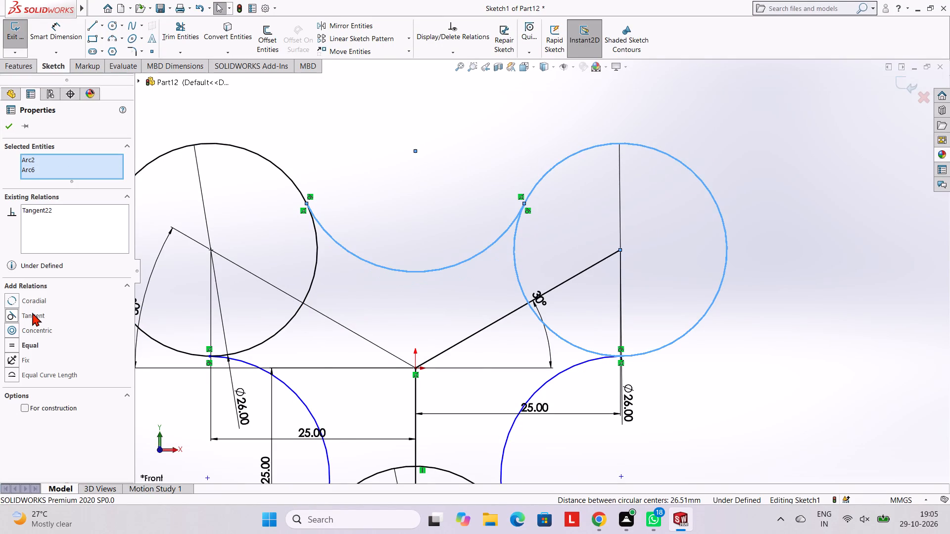
{"action": "key", "text": "Escape"}
Start a Boss-Extrude and select the six sketch regions covering the three circles and the central area between the arcs.
{"action": "scroll", "coordinate": [617, 390], "scroll_direction": "up", "scroll_amount": 3}
{"action": "scroll", "coordinate": [599, 303], "scroll_direction": "up", "scroll_amount": 2}
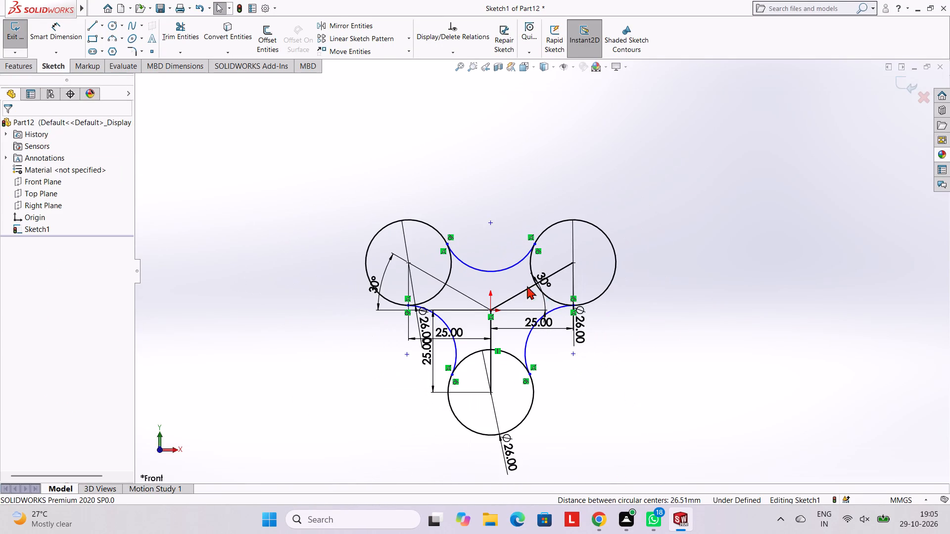
{"action": "scroll", "coordinate": [540, 290], "scroll_direction": "down", "scroll_amount": 1}
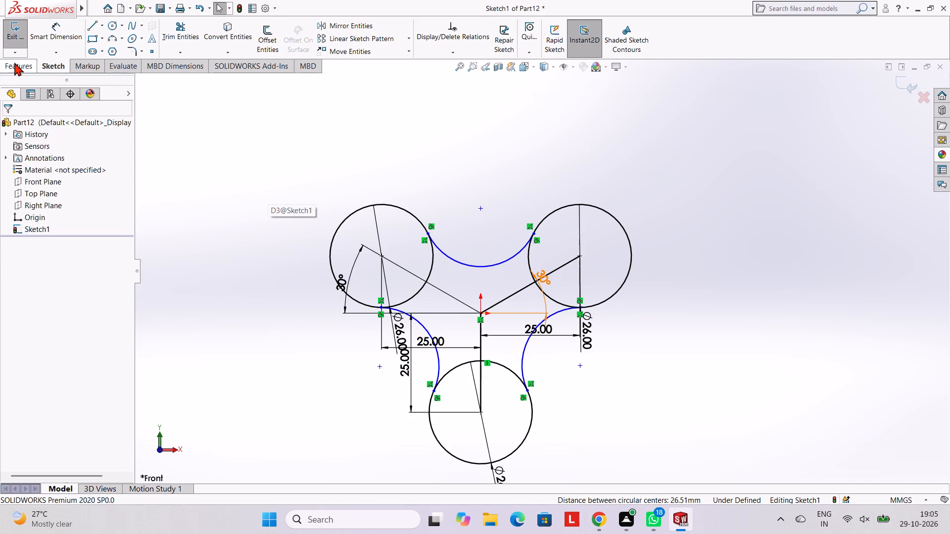
{"action": "left_click", "coordinate": [14, 62]}
{"action": "left_click", "coordinate": [26, 35]}
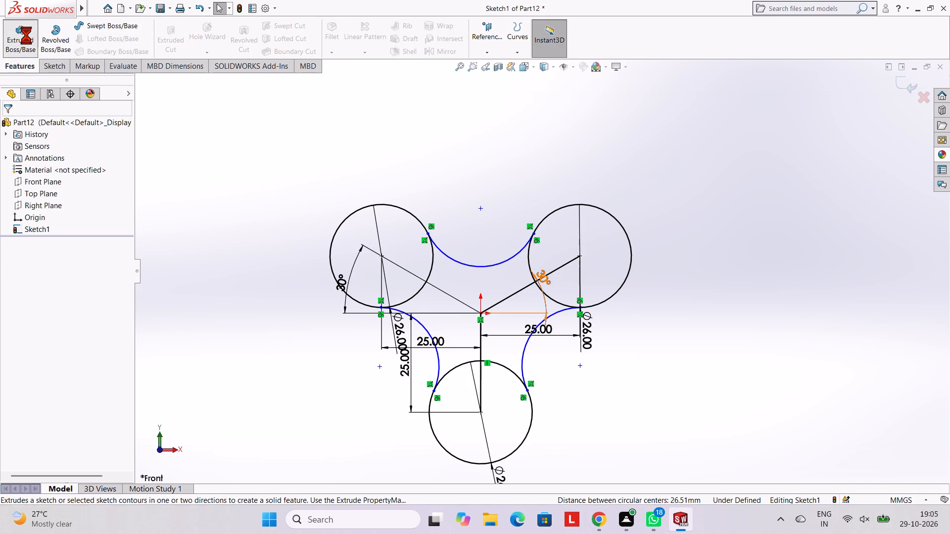
{"action": "left_click", "coordinate": [460, 163]}
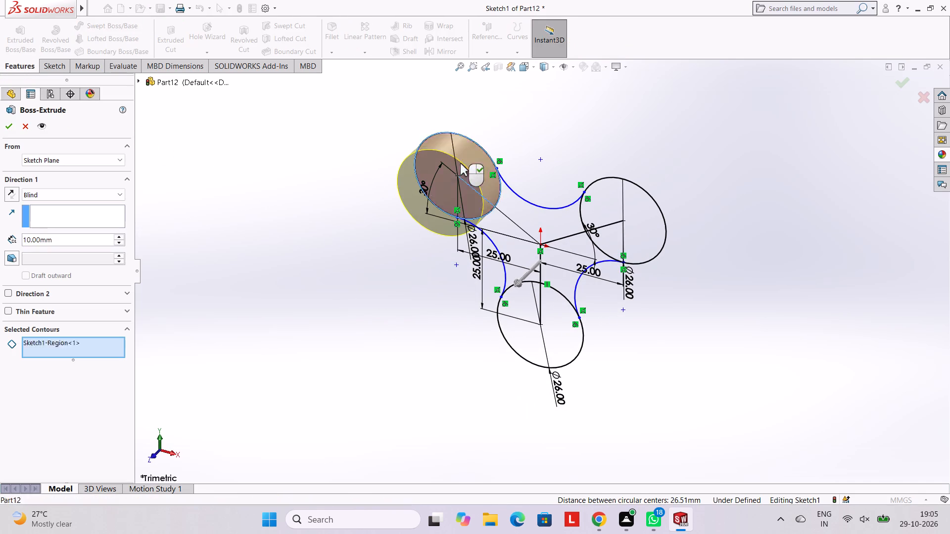
{"action": "left_click", "coordinate": [519, 210]}
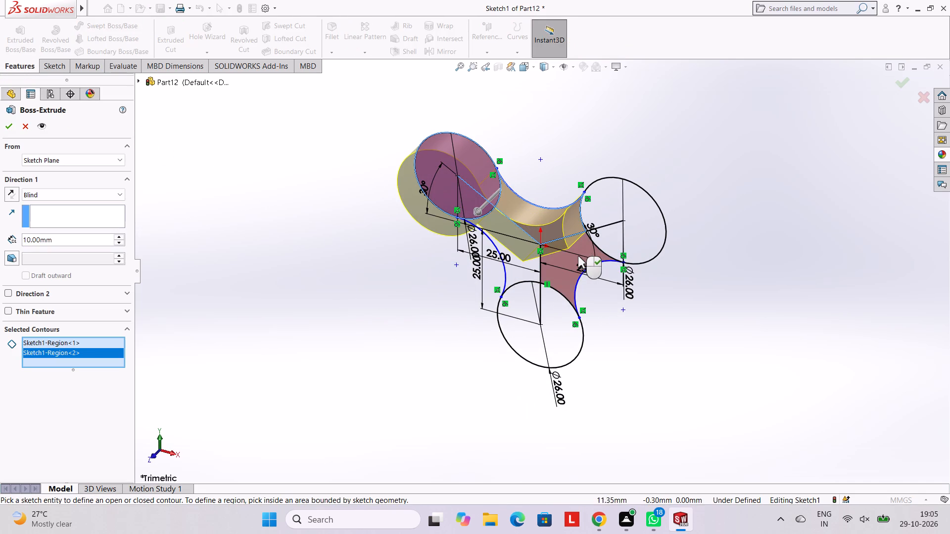
{"action": "left_click", "coordinate": [578, 256]}
{"action": "left_click", "coordinate": [606, 214]}
{"action": "middle_click_drag", "start_coordinate": [617, 250], "coordinate": [640, 174]}
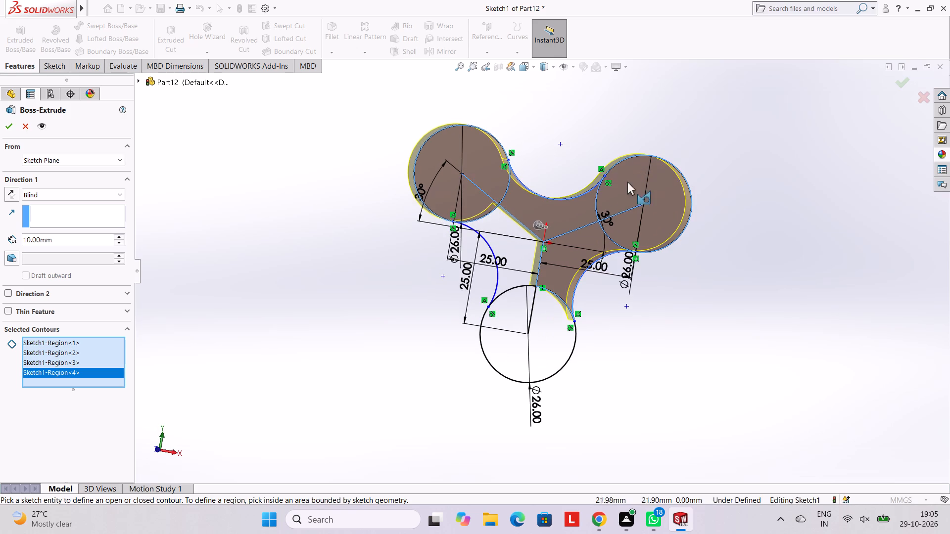
{"action": "left_click", "coordinate": [503, 226]}
{"action": "left_click", "coordinate": [513, 303]}
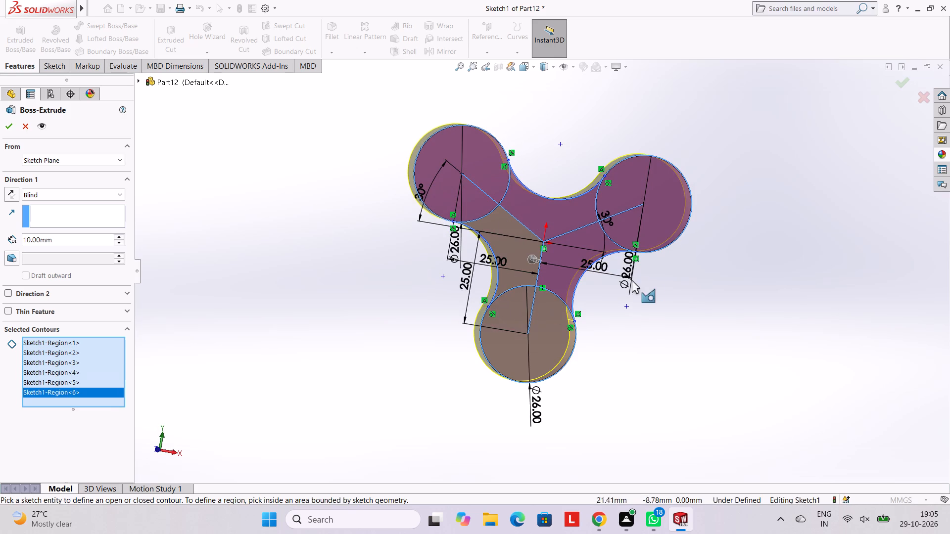
{"action": "middle_click_drag", "start_coordinate": [640, 277], "coordinate": [639, 259]}
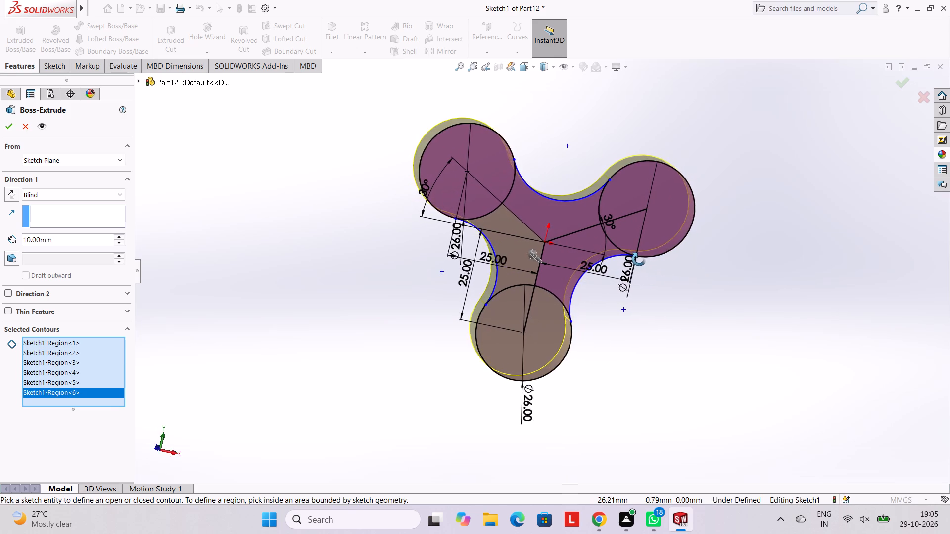
{"action": "middle_click_drag", "start_coordinate": [639, 259], "coordinate": [644, 269]}
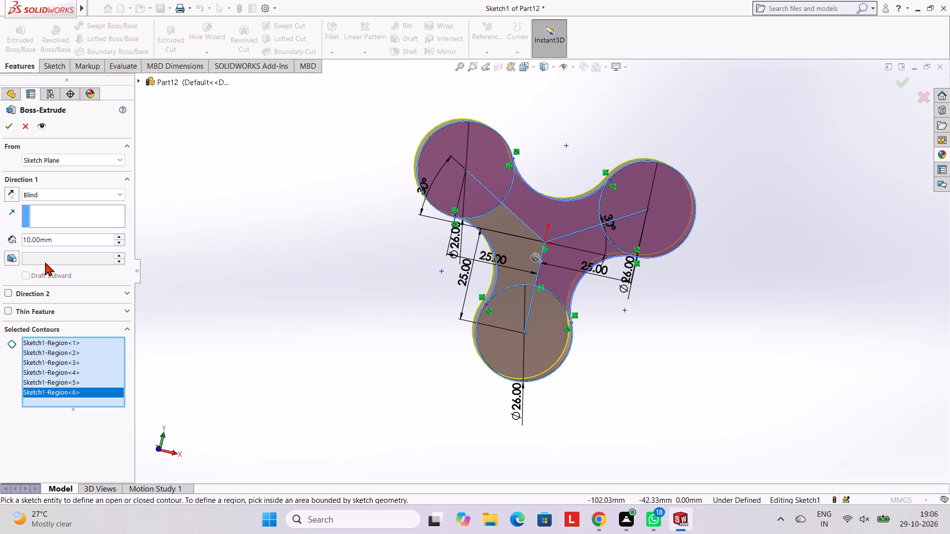
Extrude the selected regions to a blind depth of 8 mm.
{"action": "left_click", "coordinate": [60, 240]}
{"action": "key", "text": "BackSpace"}
{"action": "key", "text": "BackSpace"}
{"action": "key", "text": "BackSpace"}
{"action": "key", "text": "BackSpace"}
{"action": "key", "text": "BackSpace"}
{"action": "key", "text": "BackSpace"}
{"action": "key", "text": "BackSpace"}
{"action": "type", "text": "8.0"}
{"action": "key", "text": "Return"}
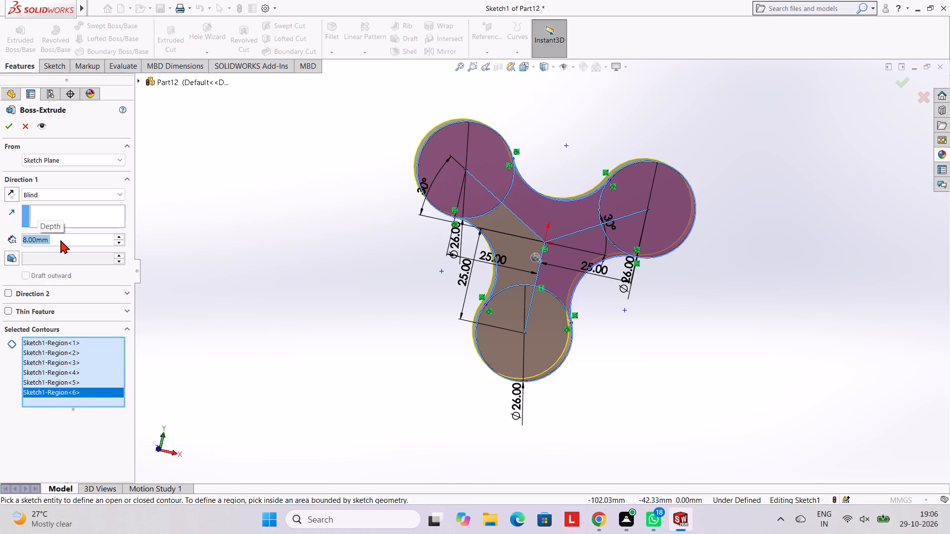
{"action": "scroll", "coordinate": [302, 271], "scroll_direction": "up", "scroll_amount": 2}
{"action": "middle_click_drag", "start_coordinate": [358, 407], "coordinate": [358, 411]}
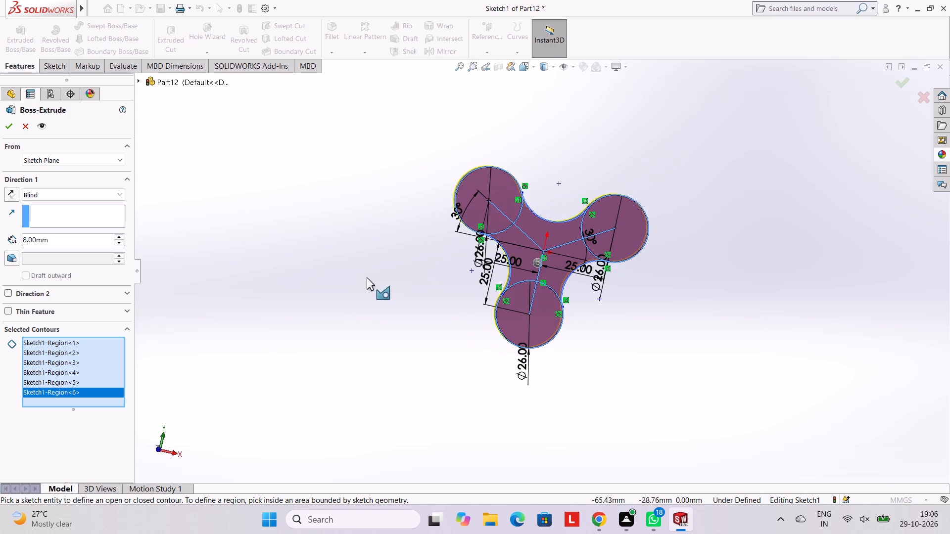
{"action": "middle_click_drag", "start_coordinate": [369, 276], "coordinate": [335, 421]}
{"action": "middle_click_drag", "start_coordinate": [433, 276], "coordinate": [438, 352]}
{"action": "left_click", "coordinate": [11, 127]}
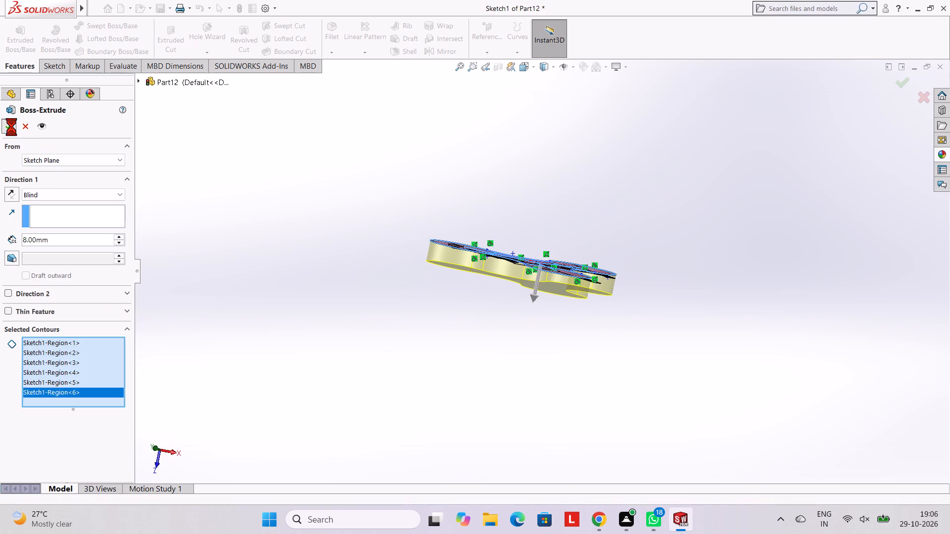
{"action": "left_click", "coordinate": [320, 177]}
Open a new sketch on the back face of the three-lobed body, viewed square to that face.
{"action": "middle_click_drag", "start_coordinate": [785, 253], "coordinate": [743, 181]}
{"action": "middle_click_drag", "start_coordinate": [719, 288], "coordinate": [803, 192]}
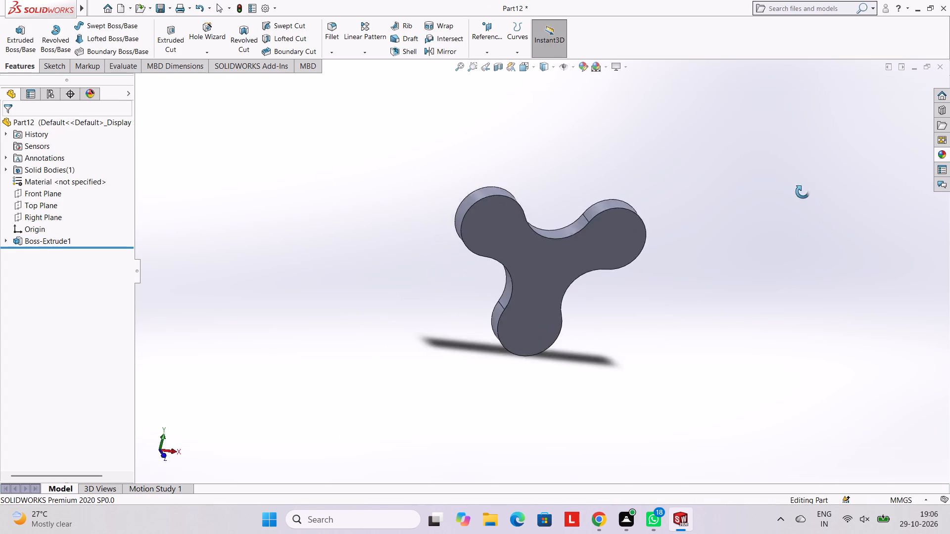
{"action": "middle_click_drag", "start_coordinate": [803, 192], "coordinate": [766, 140]}
{"action": "middle_click_drag", "start_coordinate": [784, 164], "coordinate": [589, 257]}
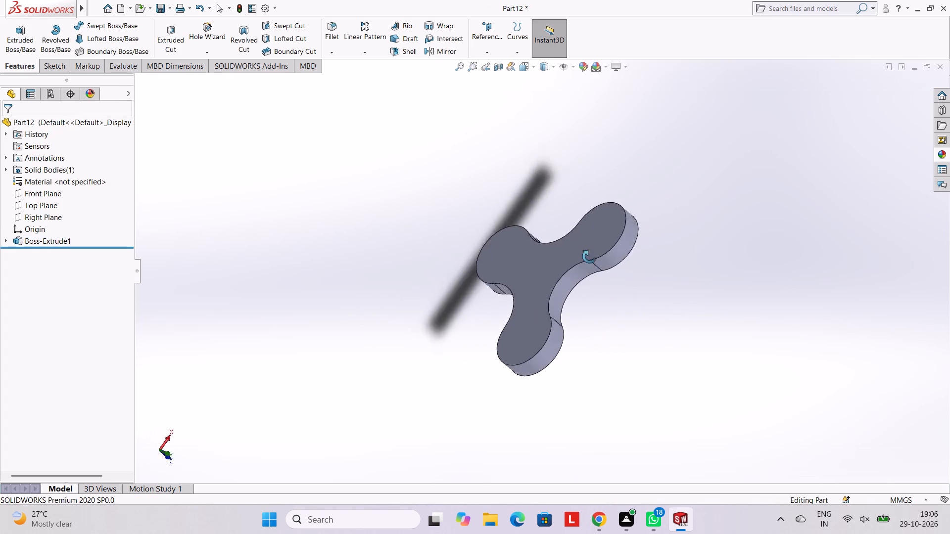
{"action": "middle_click_drag", "start_coordinate": [589, 257], "coordinate": [745, 338]}
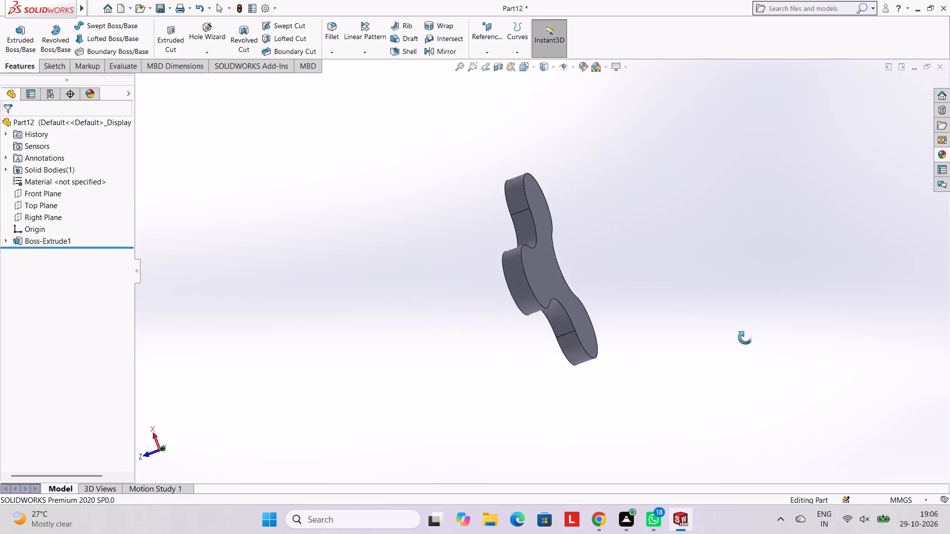
{"action": "middle_click_drag", "start_coordinate": [745, 338], "coordinate": [667, 428]}
{"action": "left_click", "coordinate": [539, 260]}
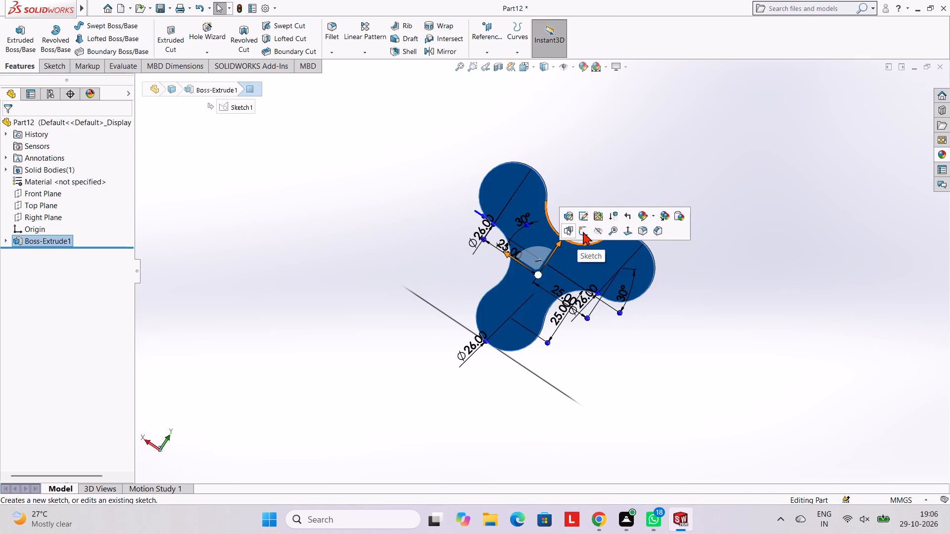
{"action": "left_click", "coordinate": [583, 231]}
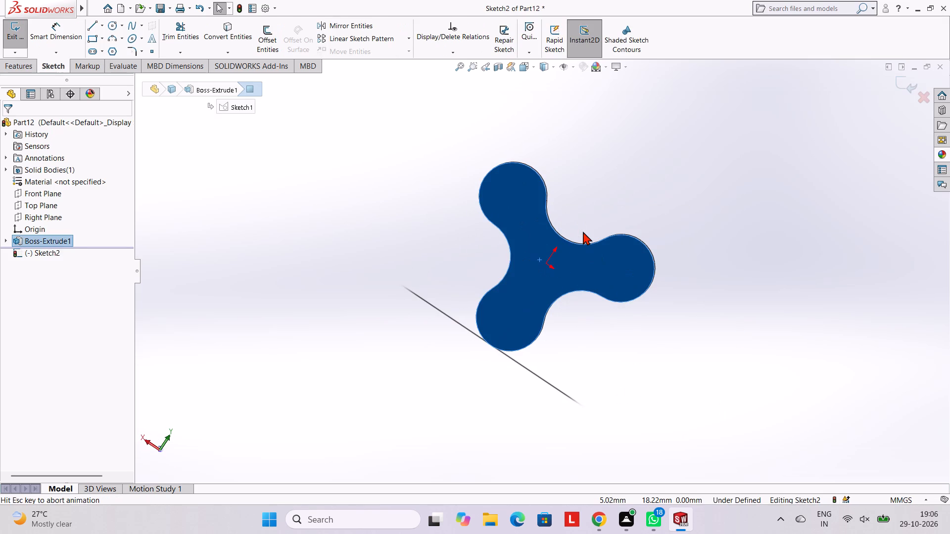
{"action": "key", "text": "ctrl+8"}
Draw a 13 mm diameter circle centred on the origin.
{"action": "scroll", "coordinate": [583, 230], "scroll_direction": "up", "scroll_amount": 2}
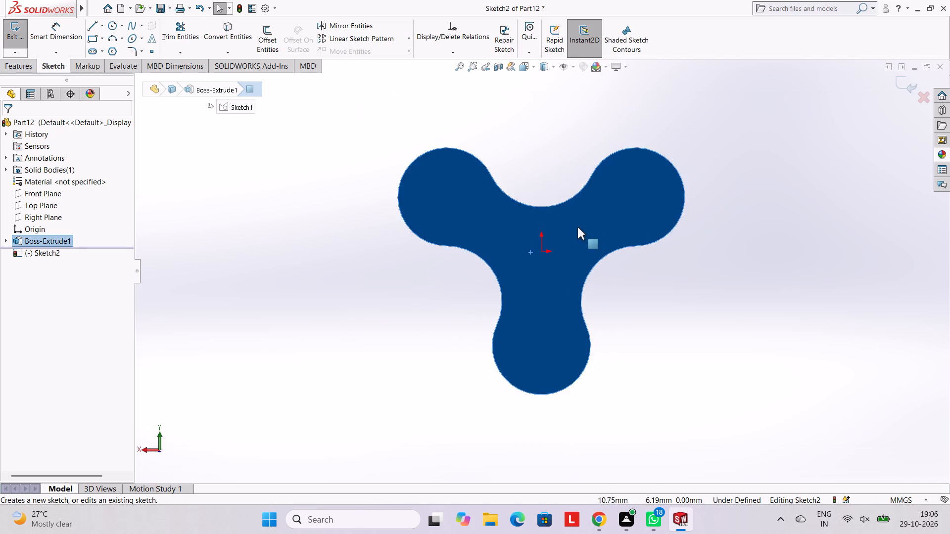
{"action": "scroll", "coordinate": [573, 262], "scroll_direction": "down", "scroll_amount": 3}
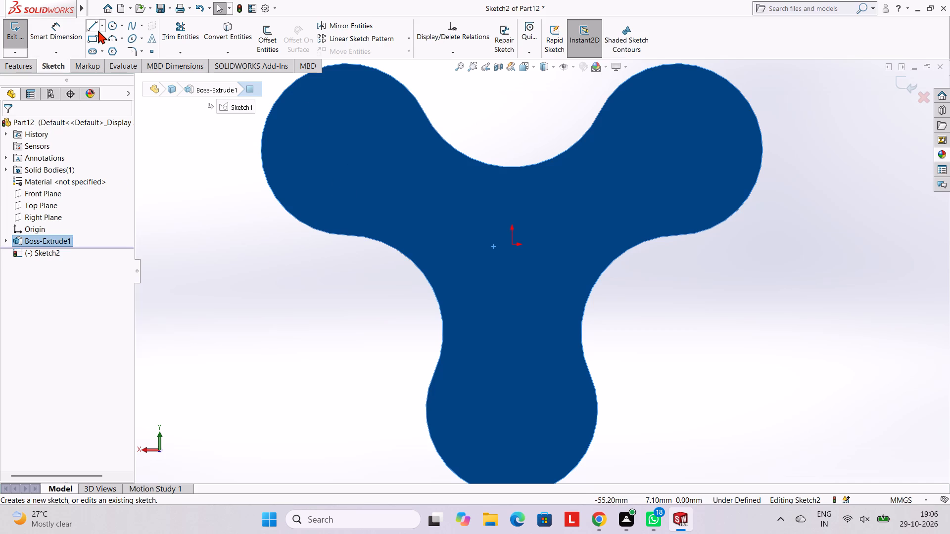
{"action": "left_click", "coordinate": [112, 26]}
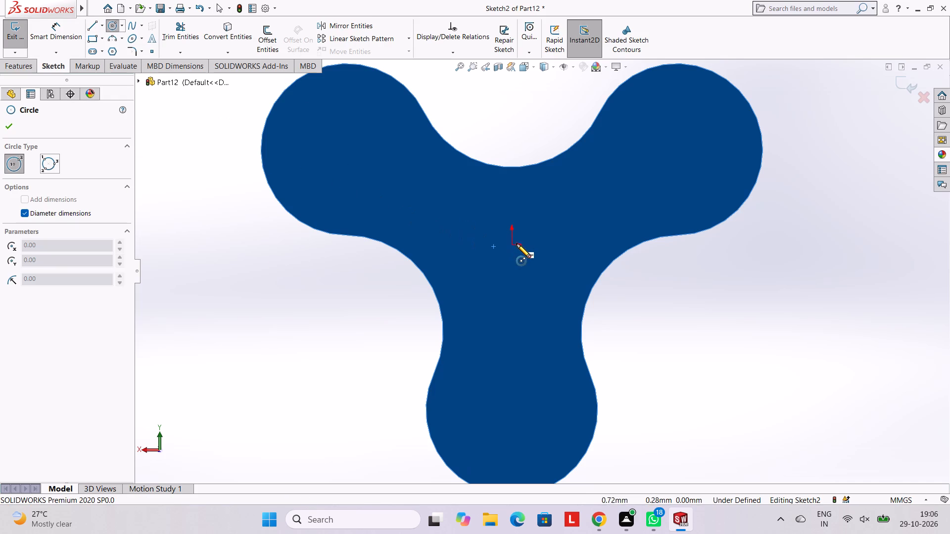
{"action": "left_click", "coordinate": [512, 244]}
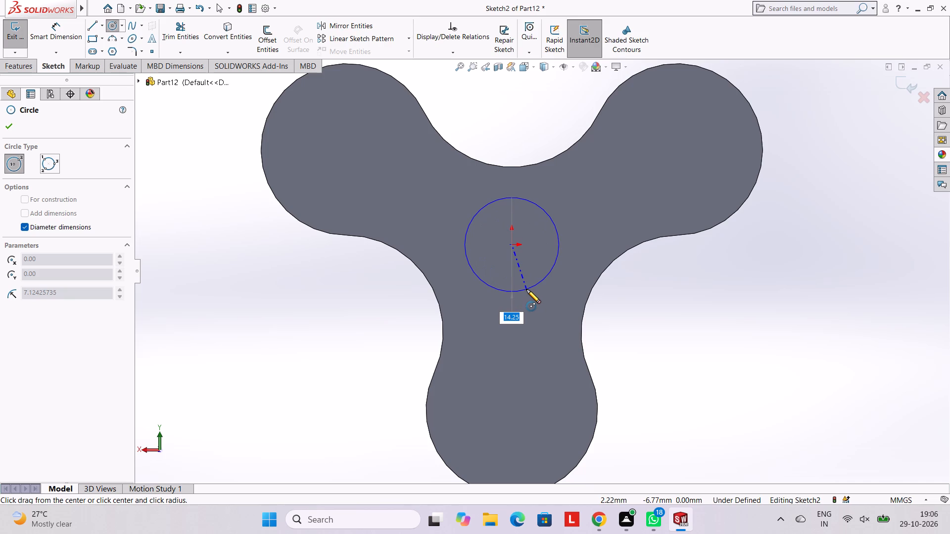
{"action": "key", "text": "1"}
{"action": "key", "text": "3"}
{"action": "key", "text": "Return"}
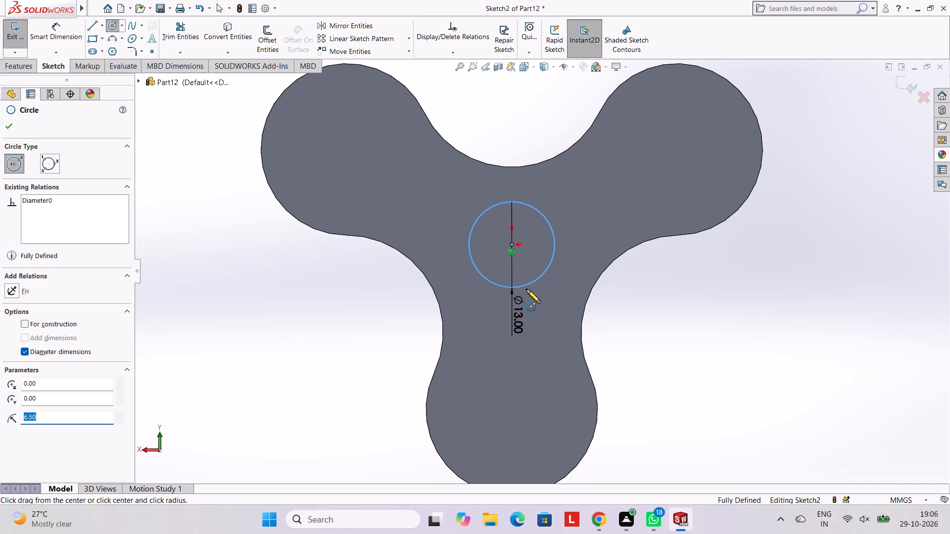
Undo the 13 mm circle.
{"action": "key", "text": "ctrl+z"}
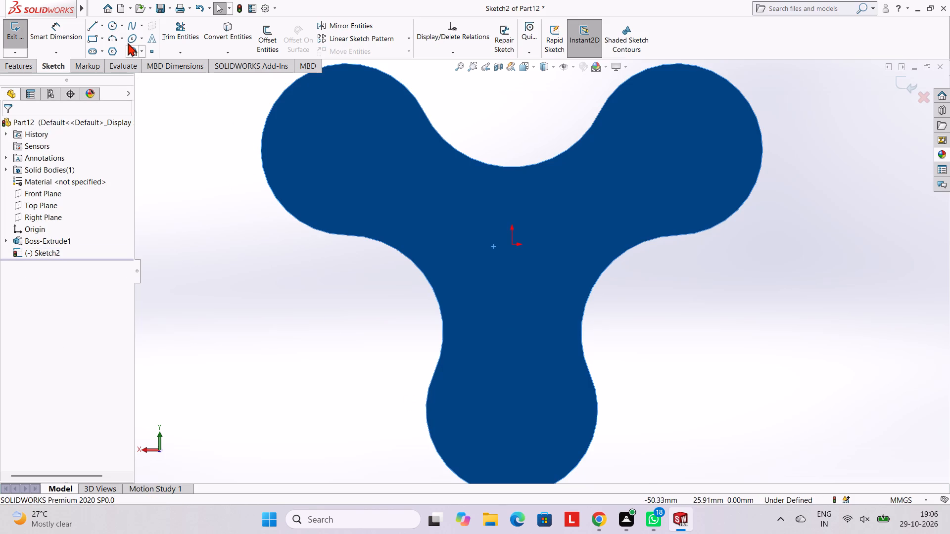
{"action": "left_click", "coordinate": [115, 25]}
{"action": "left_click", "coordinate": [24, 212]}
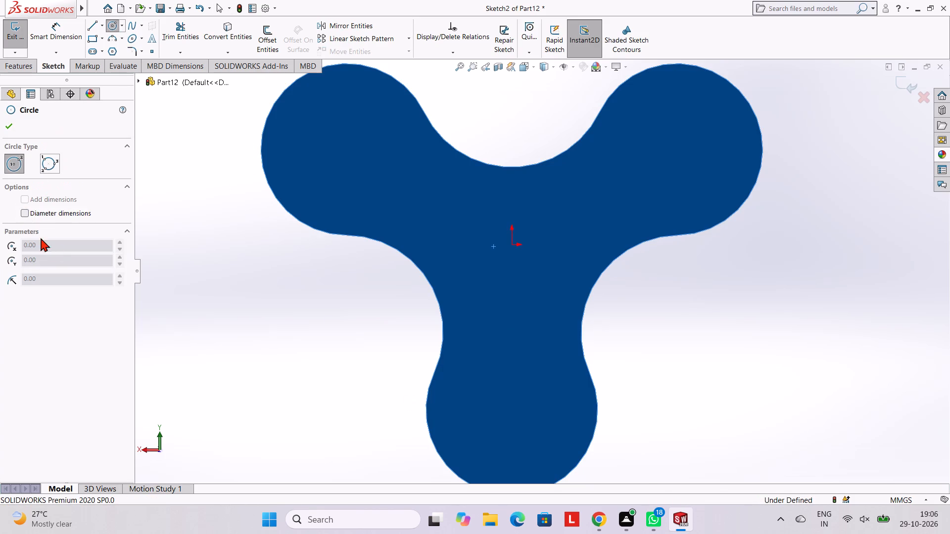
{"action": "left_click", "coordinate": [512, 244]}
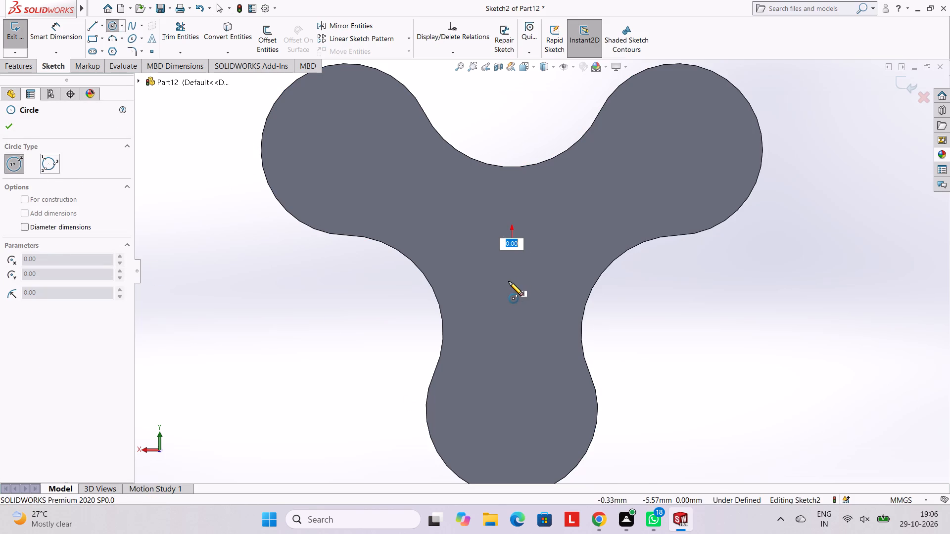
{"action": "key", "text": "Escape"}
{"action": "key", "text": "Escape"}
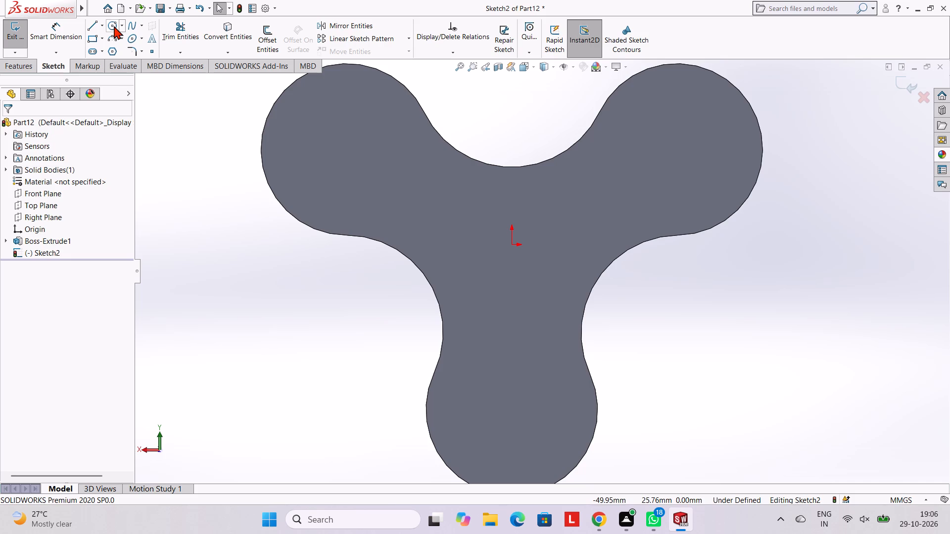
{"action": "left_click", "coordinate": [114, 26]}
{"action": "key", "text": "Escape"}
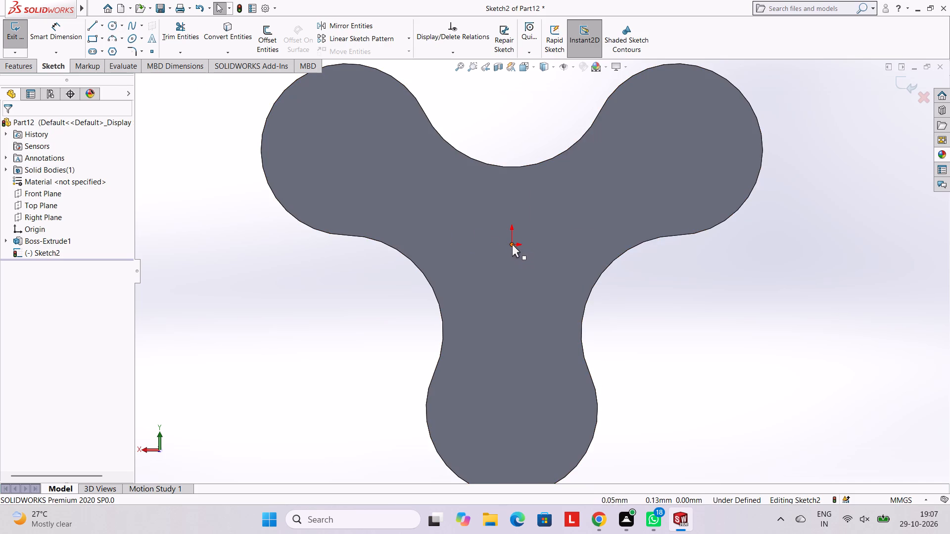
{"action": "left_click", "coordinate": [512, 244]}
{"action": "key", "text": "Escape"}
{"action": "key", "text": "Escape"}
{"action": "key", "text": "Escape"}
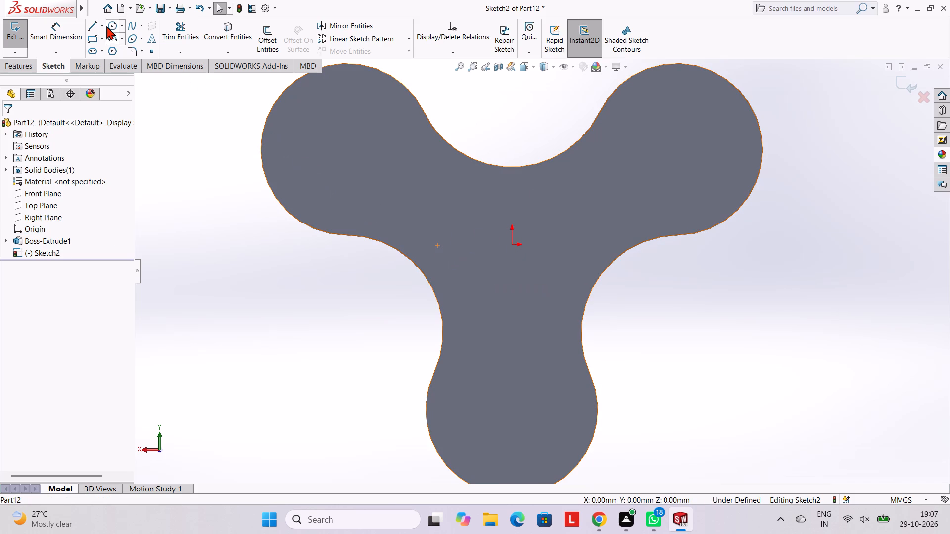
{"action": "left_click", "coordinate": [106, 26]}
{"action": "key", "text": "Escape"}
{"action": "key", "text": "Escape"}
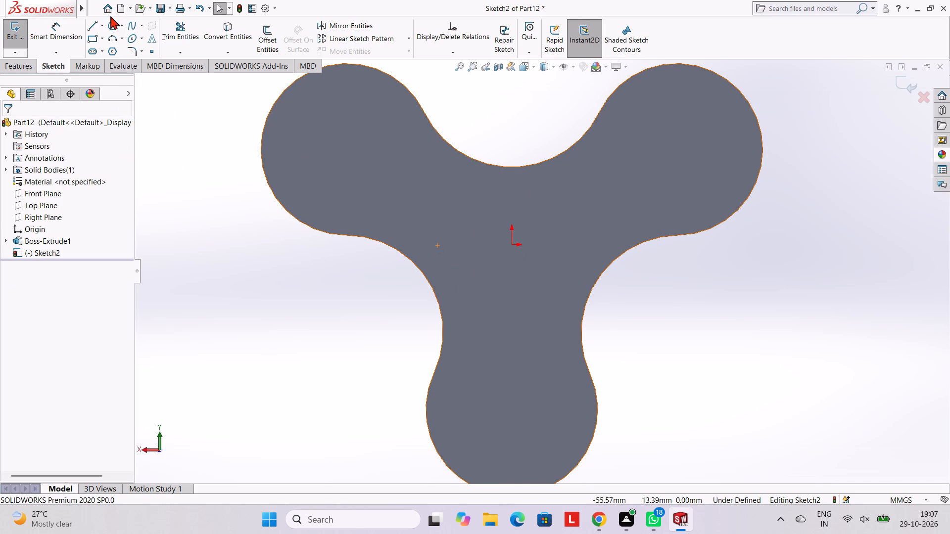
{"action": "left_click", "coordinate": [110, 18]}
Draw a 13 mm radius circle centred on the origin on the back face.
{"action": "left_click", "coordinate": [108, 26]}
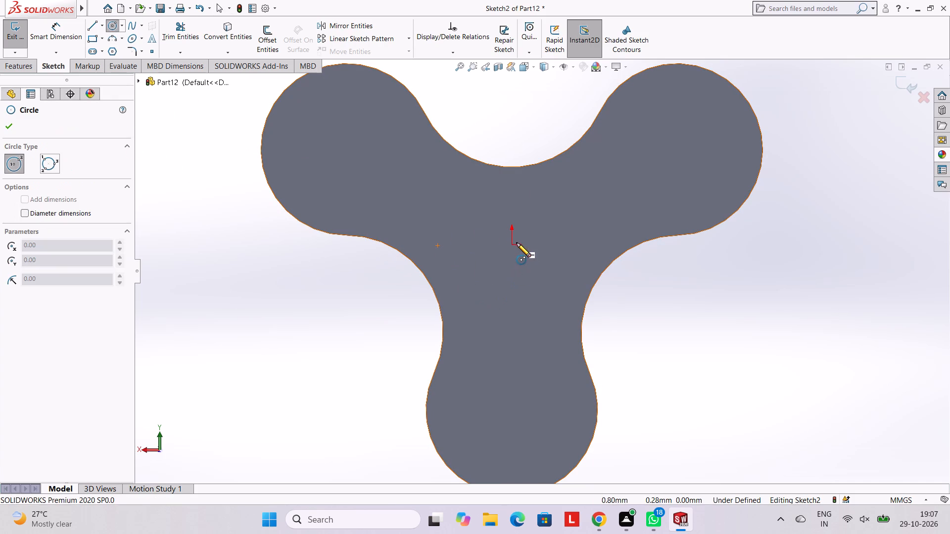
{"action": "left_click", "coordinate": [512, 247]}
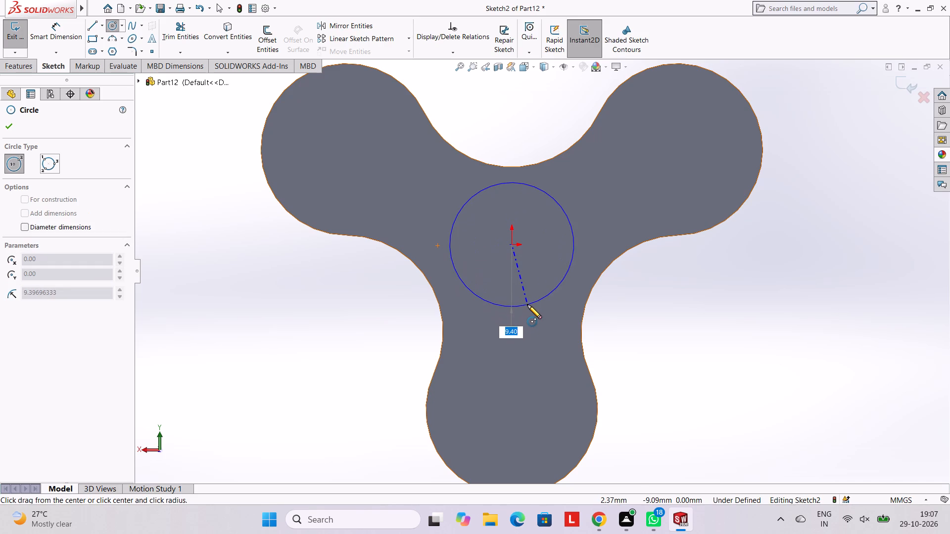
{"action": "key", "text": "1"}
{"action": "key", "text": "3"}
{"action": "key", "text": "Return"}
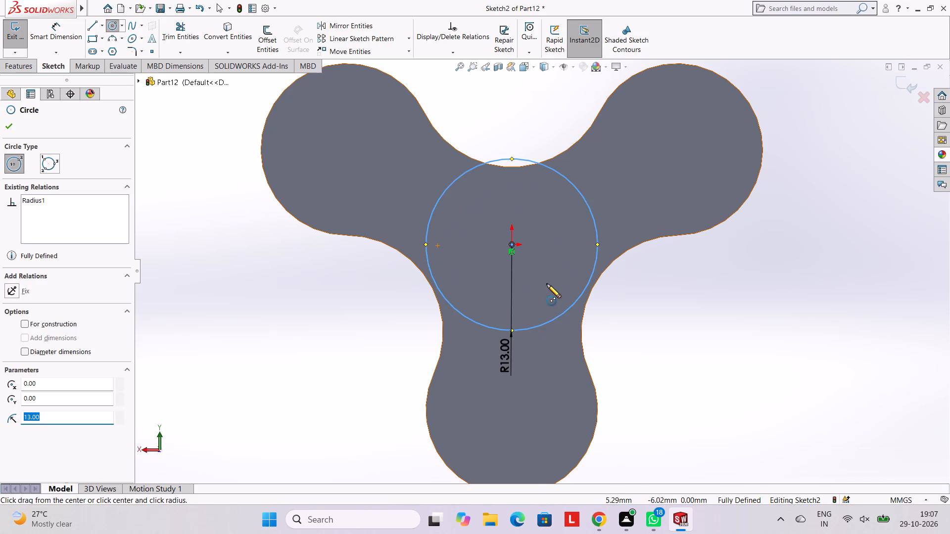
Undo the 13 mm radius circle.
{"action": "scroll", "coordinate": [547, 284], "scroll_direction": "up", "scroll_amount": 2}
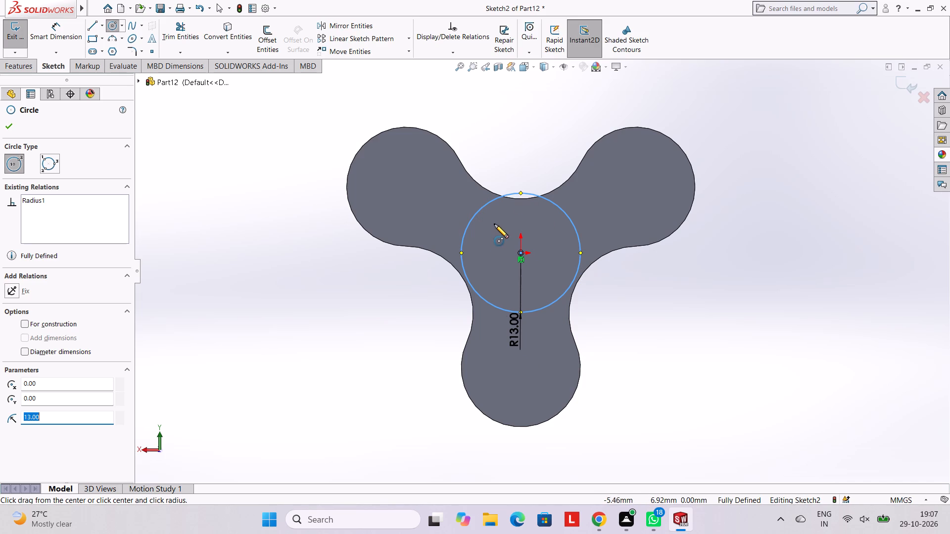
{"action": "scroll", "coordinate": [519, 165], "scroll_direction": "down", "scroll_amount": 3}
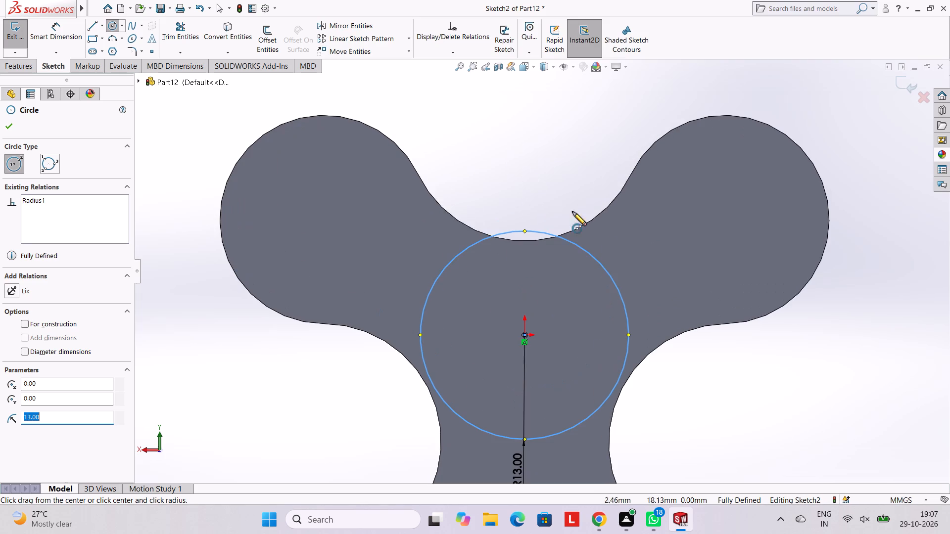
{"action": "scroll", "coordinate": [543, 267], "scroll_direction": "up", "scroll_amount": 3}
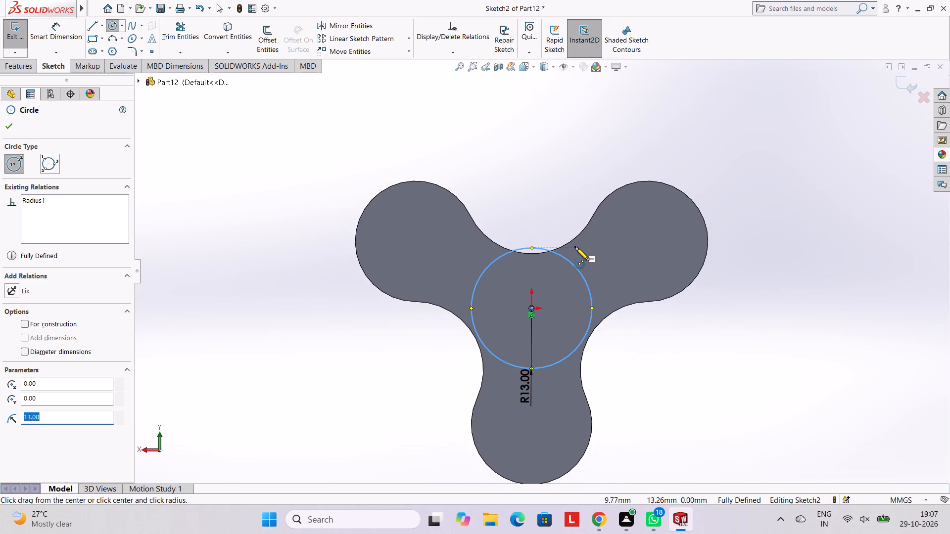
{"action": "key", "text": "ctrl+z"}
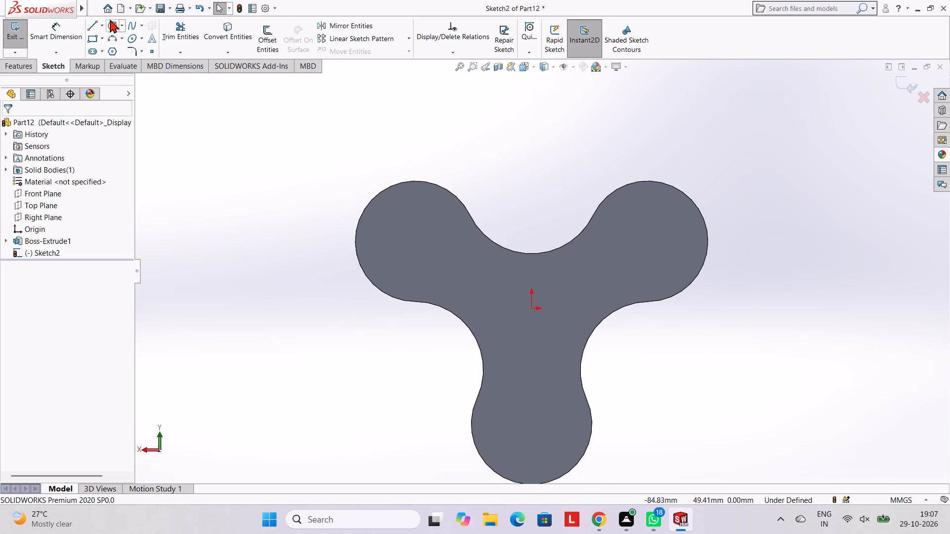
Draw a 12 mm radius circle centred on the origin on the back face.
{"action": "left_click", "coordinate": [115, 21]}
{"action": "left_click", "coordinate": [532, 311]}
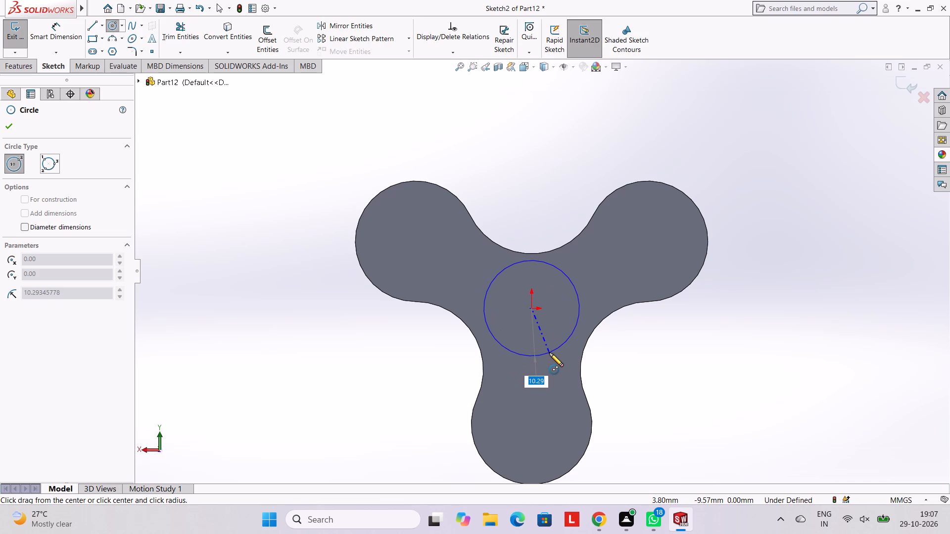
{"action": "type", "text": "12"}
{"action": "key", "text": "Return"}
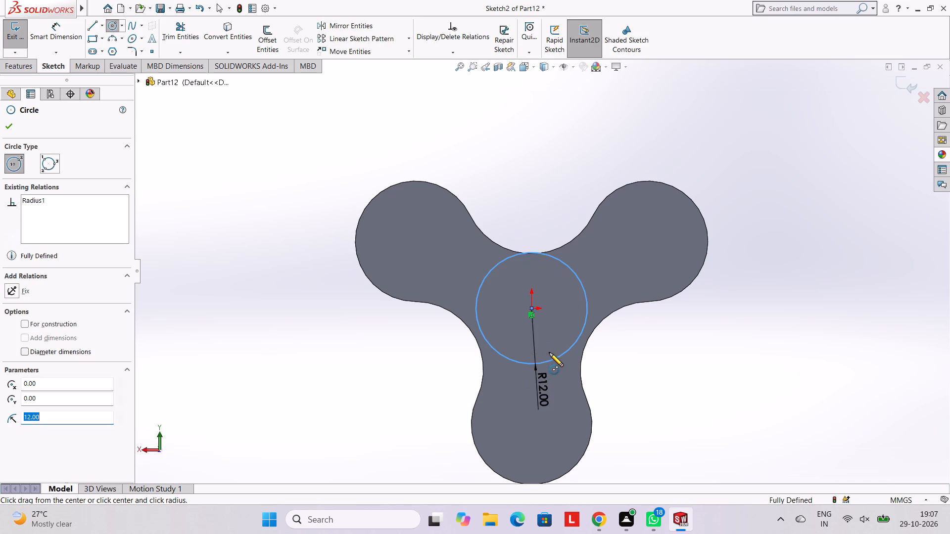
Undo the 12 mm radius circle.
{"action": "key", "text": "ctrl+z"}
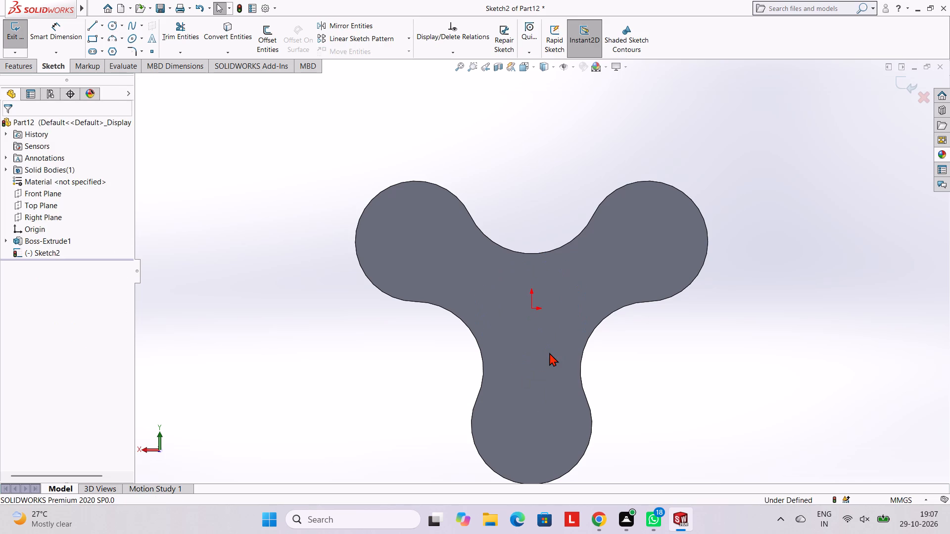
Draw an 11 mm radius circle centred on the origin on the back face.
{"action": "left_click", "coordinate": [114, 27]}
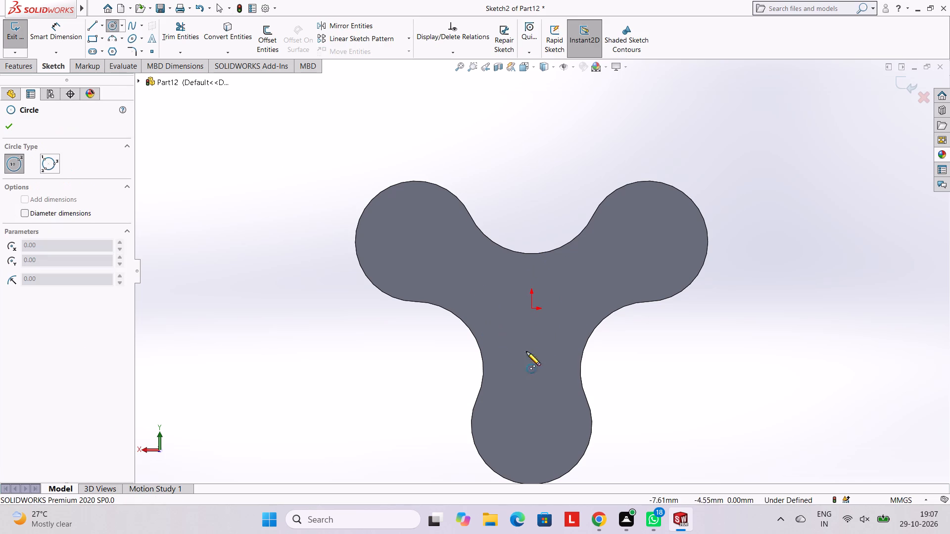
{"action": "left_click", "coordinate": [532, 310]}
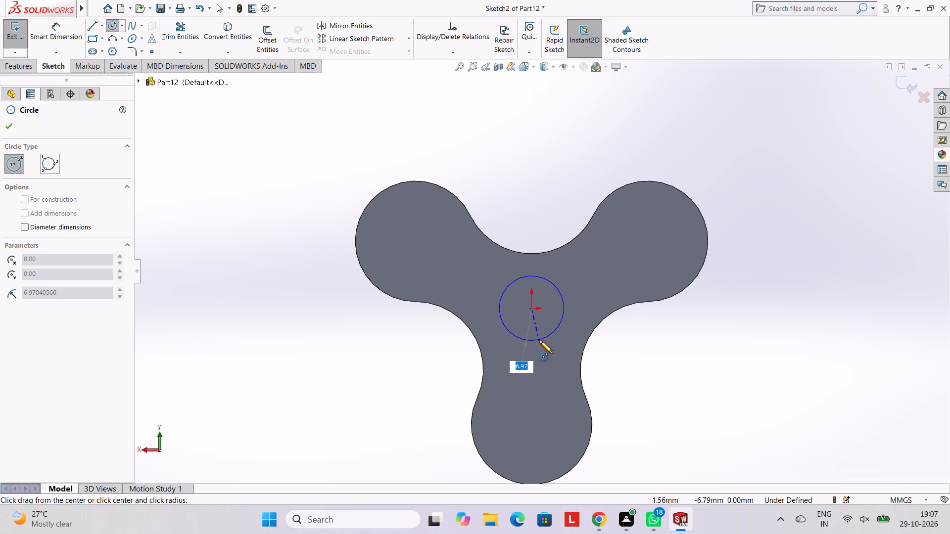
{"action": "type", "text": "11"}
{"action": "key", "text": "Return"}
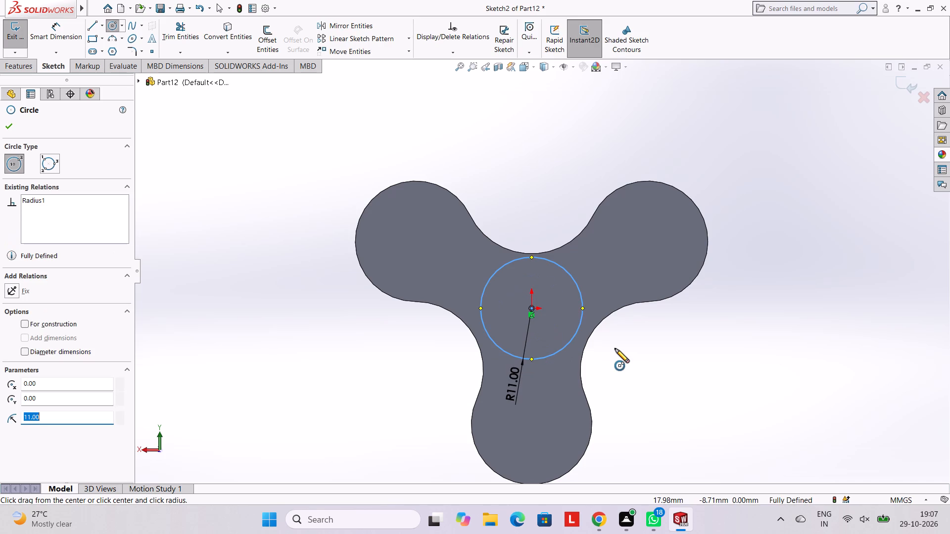
Undo the 11 mm radius circle, the back-face sketch and the extrusion to return to editing the base profile sketch.
{"action": "key", "text": "ctrl+z"}
{"action": "key", "text": "ctrl+z"}
{"action": "key", "text": "ctrl+z"}
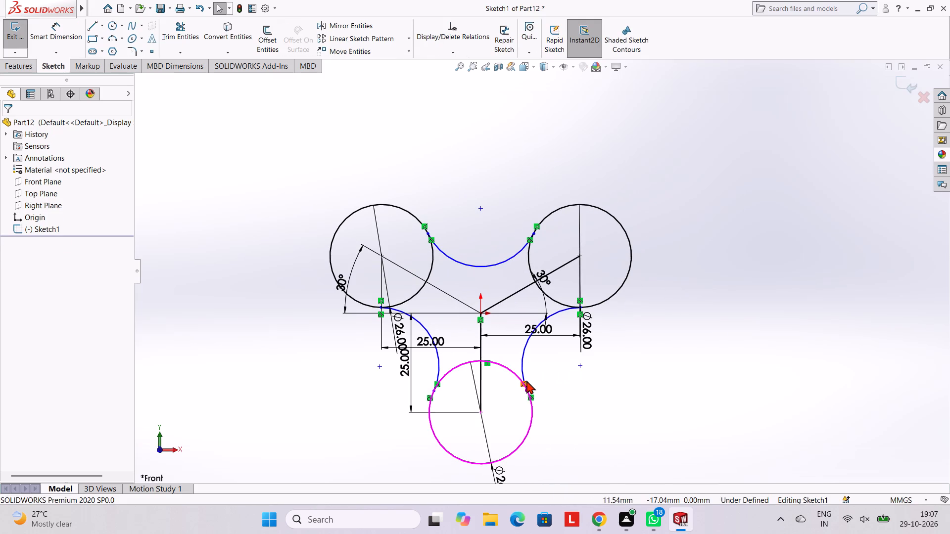
Delete the two 30° angle dimensions from the lines joining the origin to the upper two circles.
{"action": "scroll", "coordinate": [594, 311], "scroll_direction": "up", "scroll_amount": 2}
{"action": "scroll", "coordinate": [595, 298], "scroll_direction": "down", "scroll_amount": 5}
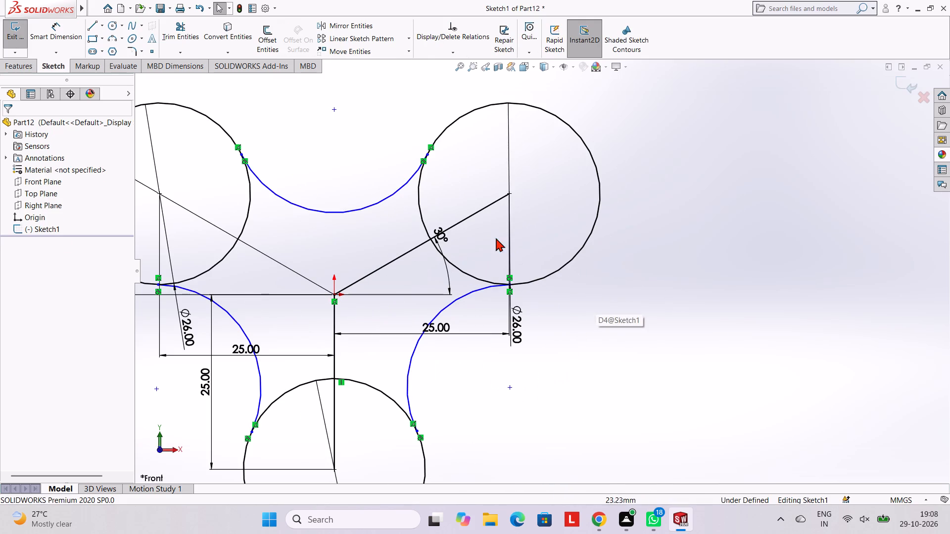
{"action": "key", "text": "Escape"}
{"action": "right_click", "coordinate": [439, 236]}
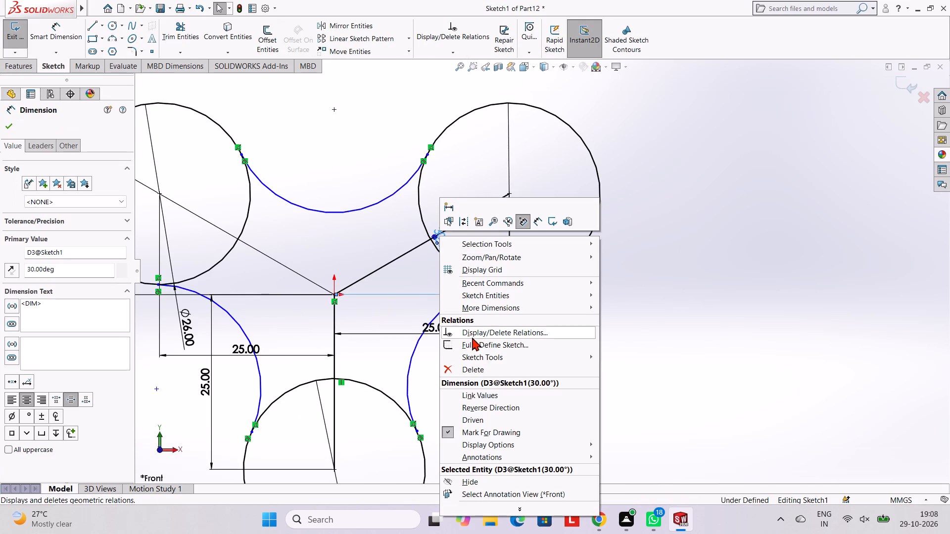
{"action": "left_click", "coordinate": [474, 366]}
{"action": "scroll", "coordinate": [365, 296], "scroll_direction": "up", "scroll_amount": 3}
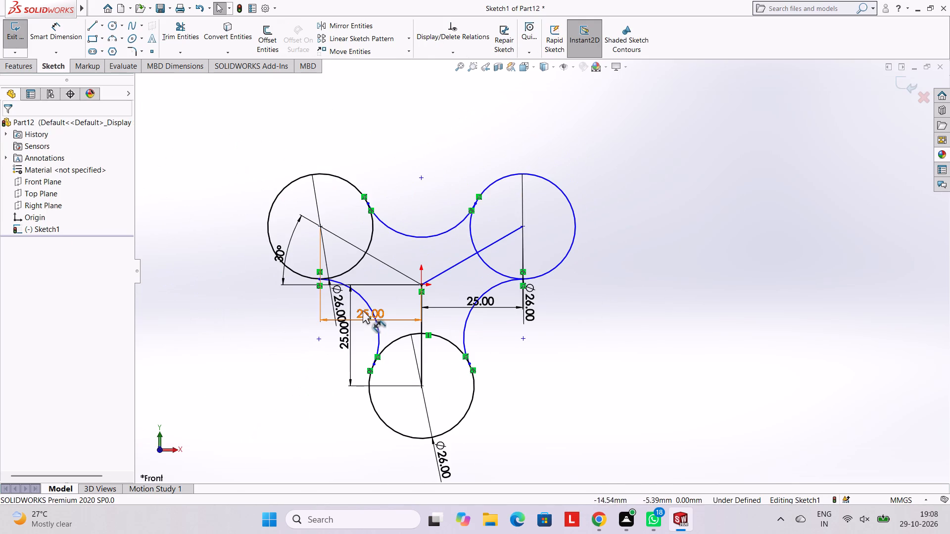
{"action": "scroll", "coordinate": [360, 310], "scroll_direction": "down", "scroll_amount": 4}
{"action": "right_click", "coordinate": [248, 176]}
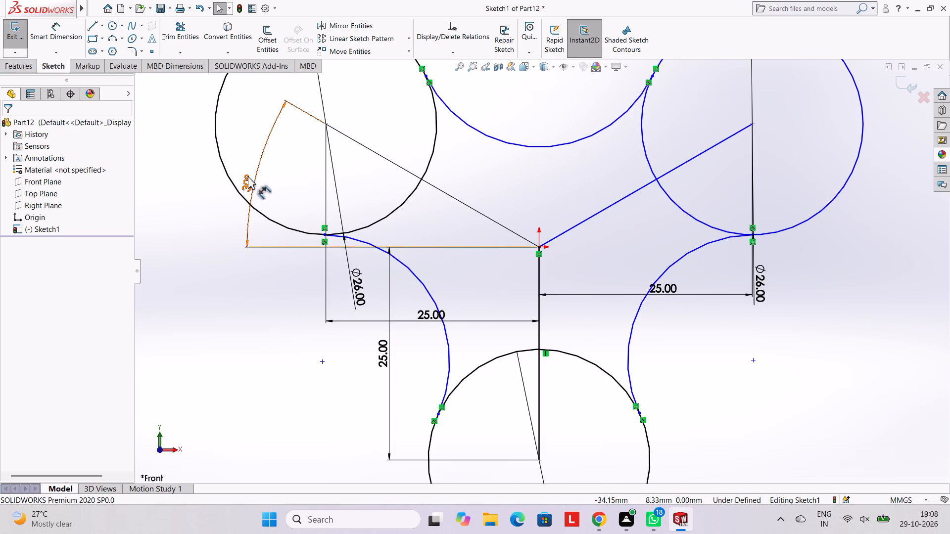
{"action": "left_click", "coordinate": [295, 308]}
{"action": "key", "text": "Escape"}
Dimension the angle between the horizontal at the origin and the line to the upper-right circle as 40°.
{"action": "scroll", "coordinate": [594, 147], "scroll_direction": "up", "scroll_amount": 2}
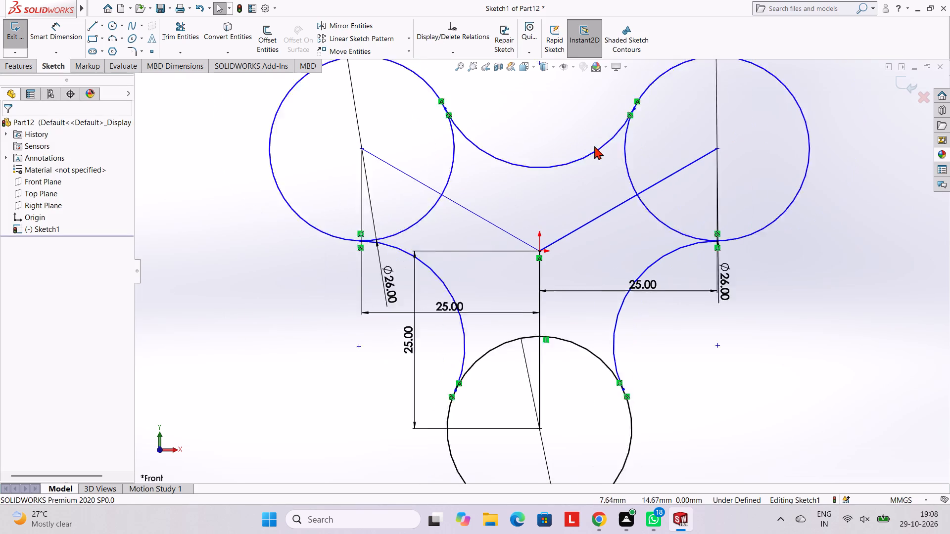
{"action": "scroll", "coordinate": [594, 146], "scroll_direction": "up", "scroll_amount": 1}
{"action": "scroll", "coordinate": [652, 236], "scroll_direction": "up", "scroll_amount": 3}
{"action": "scroll", "coordinate": [652, 234], "scroll_direction": "down", "scroll_amount": 2}
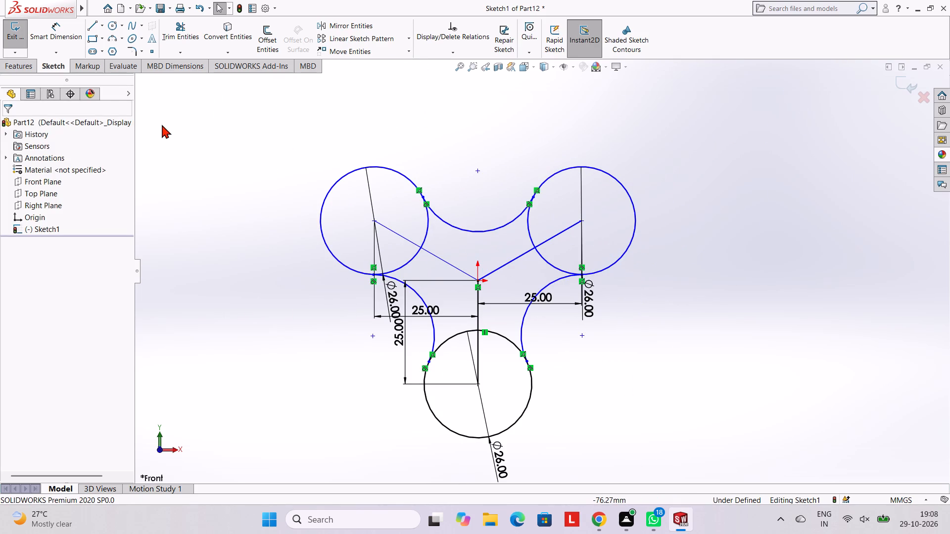
{"action": "left_click", "coordinate": [46, 39]}
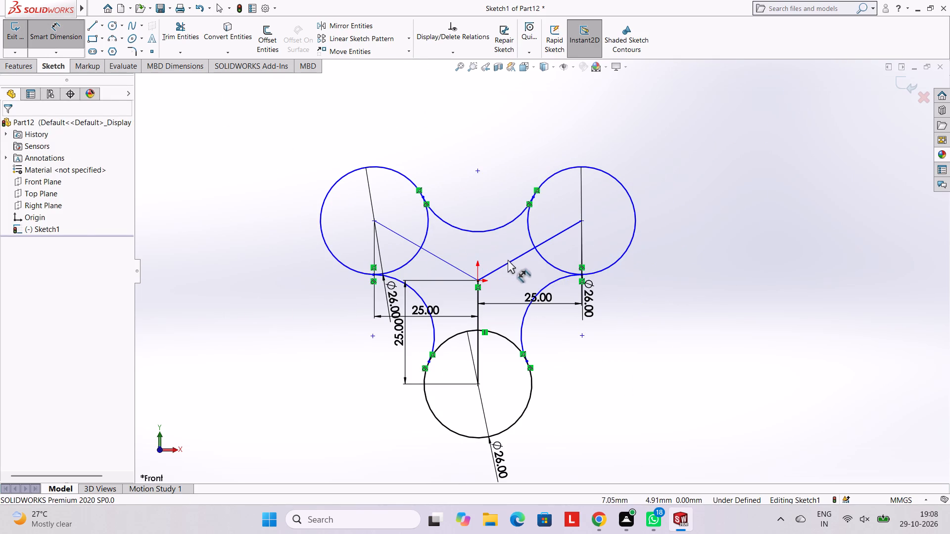
{"action": "left_click", "coordinate": [511, 259]}
{"action": "left_click", "coordinate": [478, 280]}
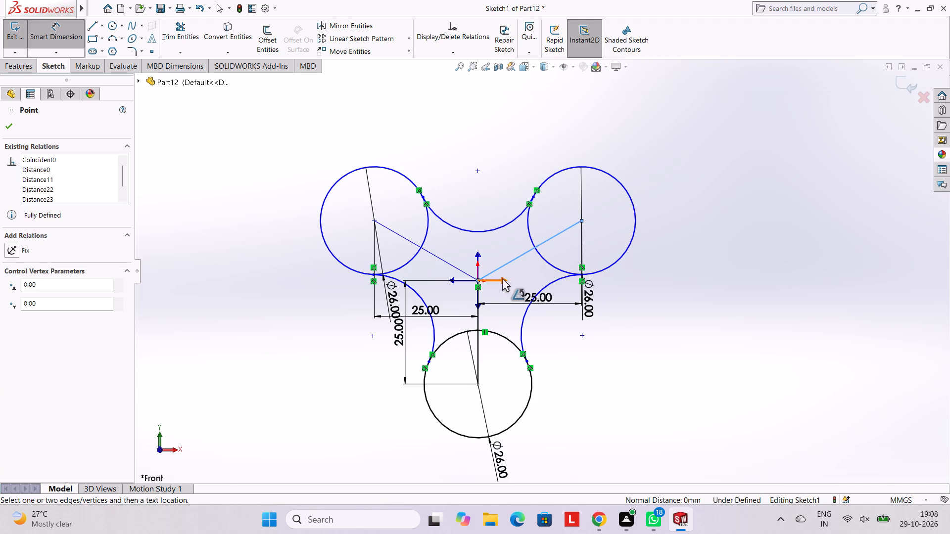
{"action": "left_click", "coordinate": [497, 279]}
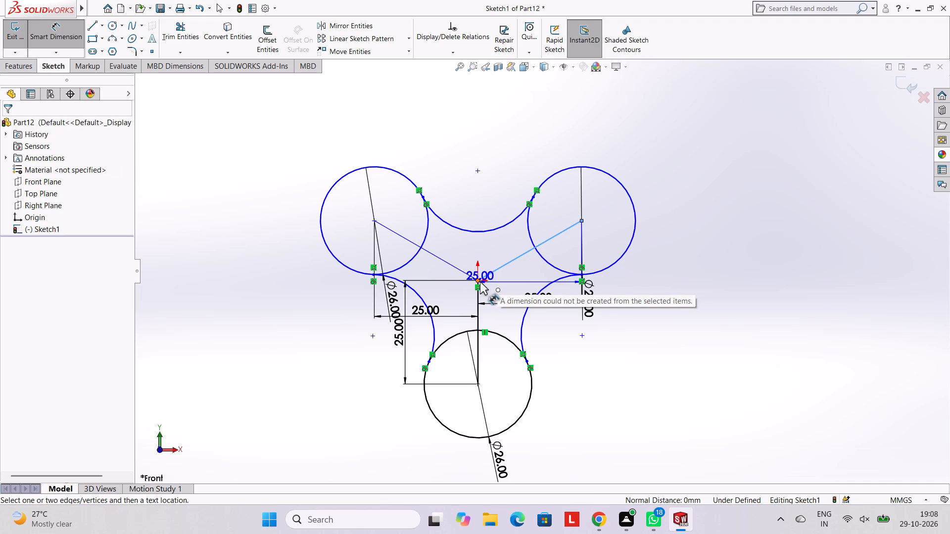
{"action": "left_click", "coordinate": [476, 281]}
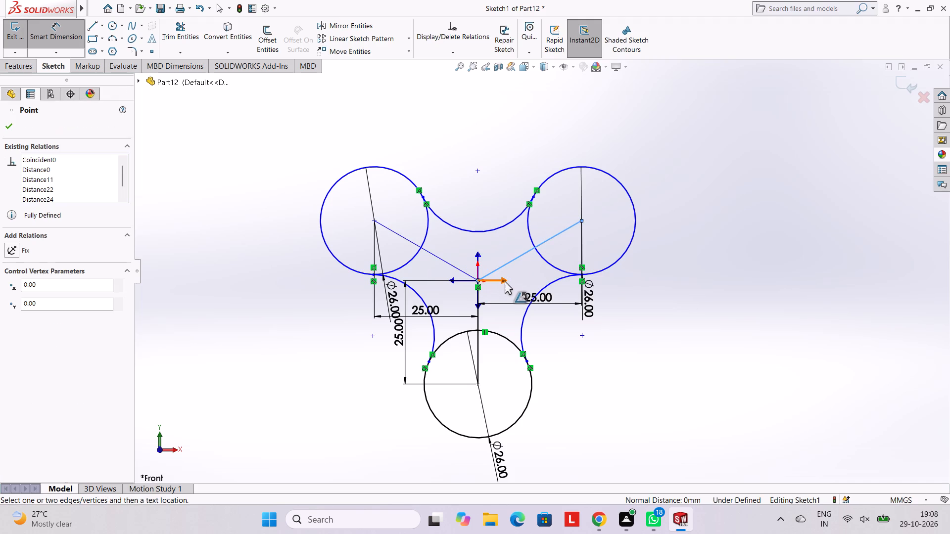
{"action": "left_click", "coordinate": [505, 281]}
{"action": "left_click", "coordinate": [562, 247]}
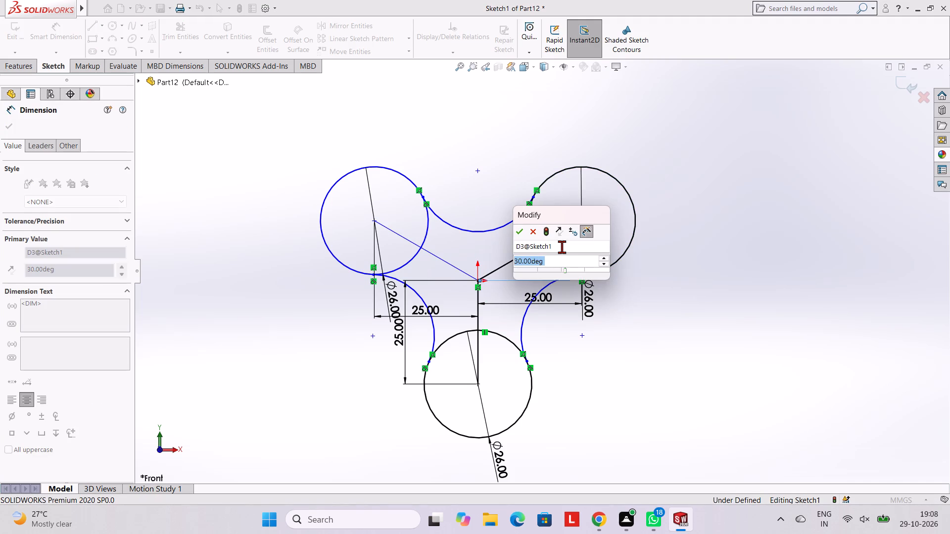
{"action": "type", "text": "40"}
{"action": "key", "text": "Return"}
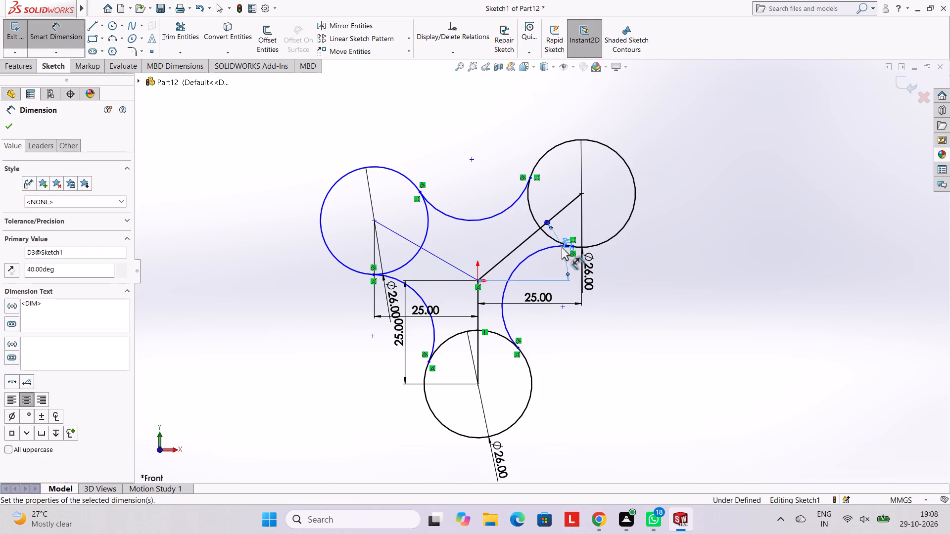
{"action": "key", "text": "Escape"}
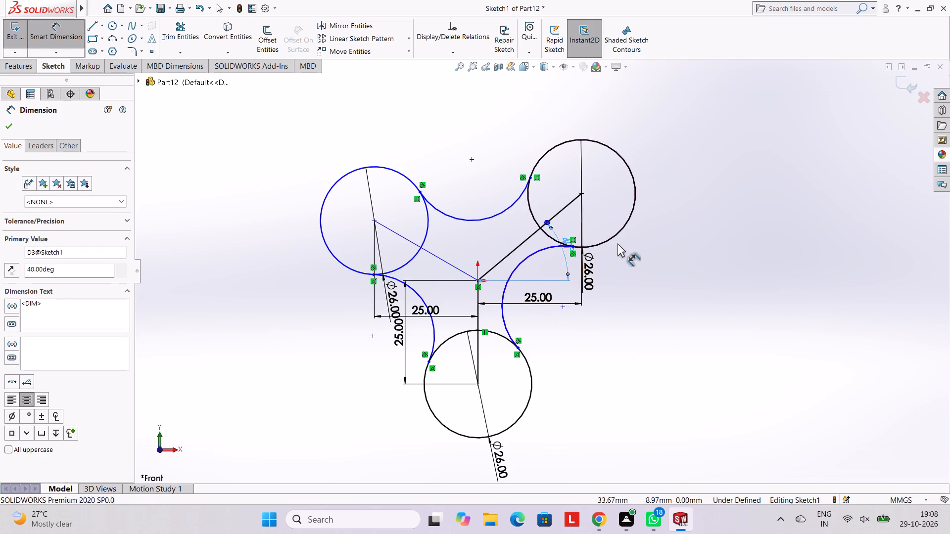
{"action": "key", "text": "Escape"}
{"action": "key", "text": "Escape"}
{"action": "key", "text": "Escape"}
{"action": "key", "text": "Escape"}
{"action": "key", "text": "Escape"}
{"action": "key", "text": "Escape"}
{"action": "key", "text": "Escape"}
{"action": "key", "text": "Escape"}
{"action": "key", "text": "Escape"}
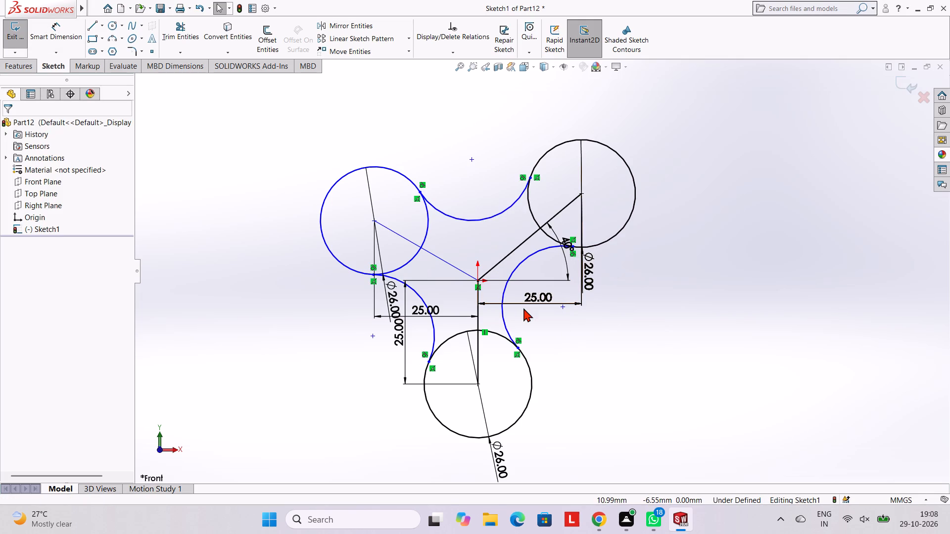
{"action": "key", "text": "Escape"}
{"action": "key", "text": "Escape"}
{"action": "key", "text": "Escape"}
{"action": "key", "text": "Escape"}
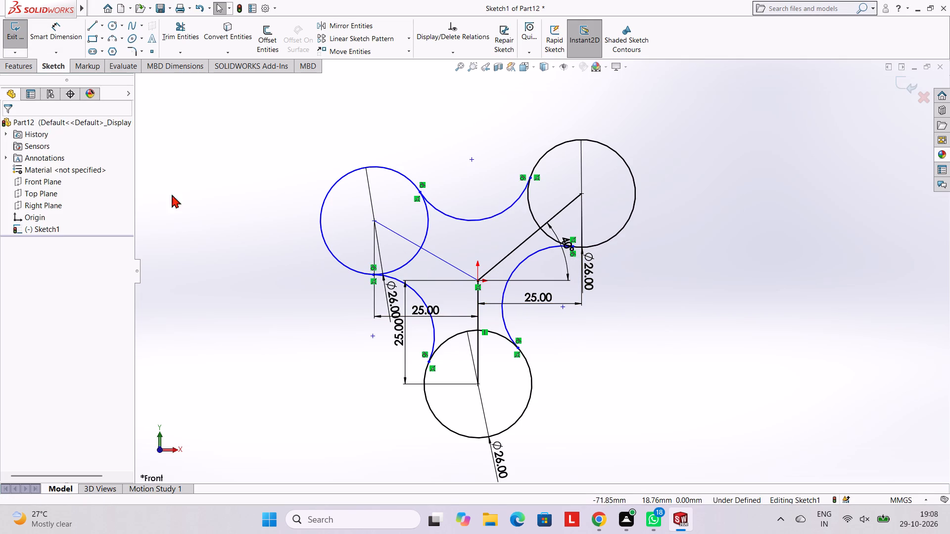
Dimension the angle between the horizontal at the origin and the line to the upper-left circle as 40°.
{"action": "left_click", "coordinate": [67, 39]}
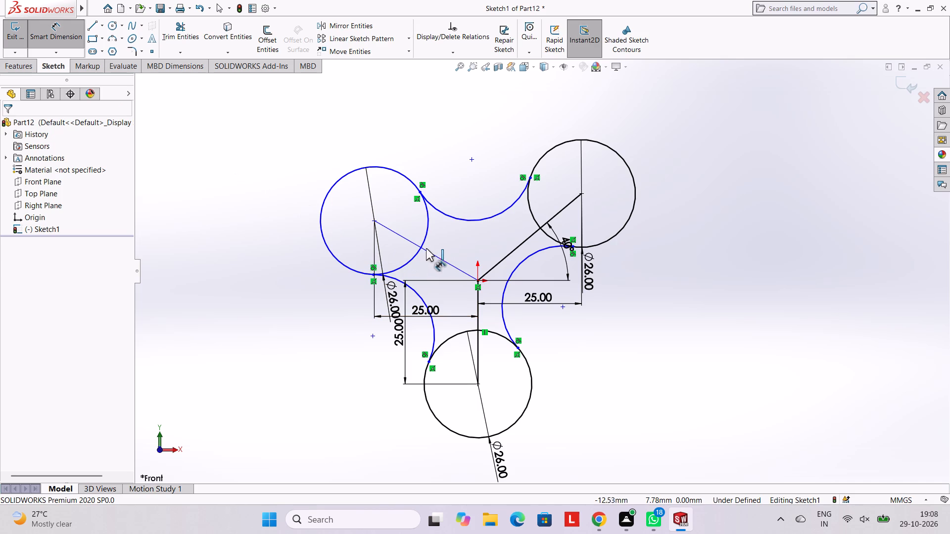
{"action": "left_click", "coordinate": [425, 248]}
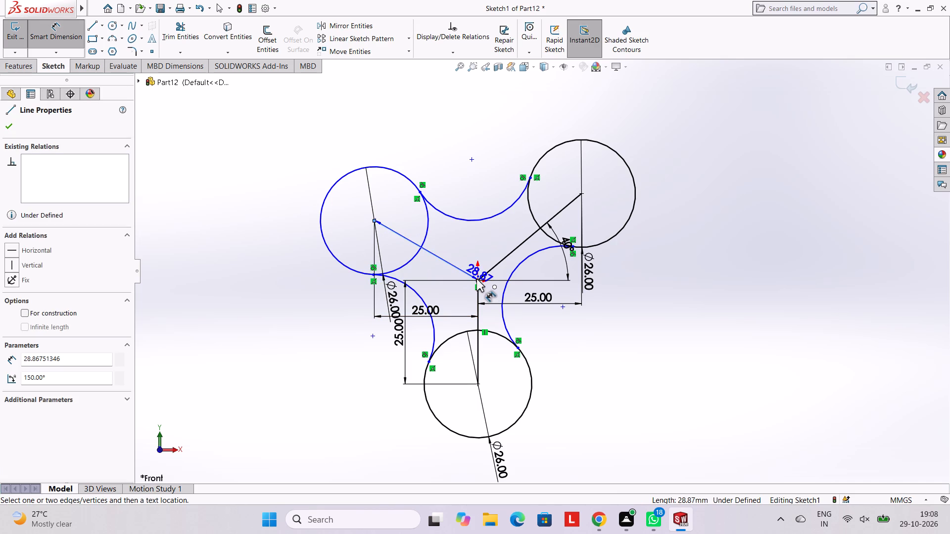
{"action": "left_click", "coordinate": [476, 280]}
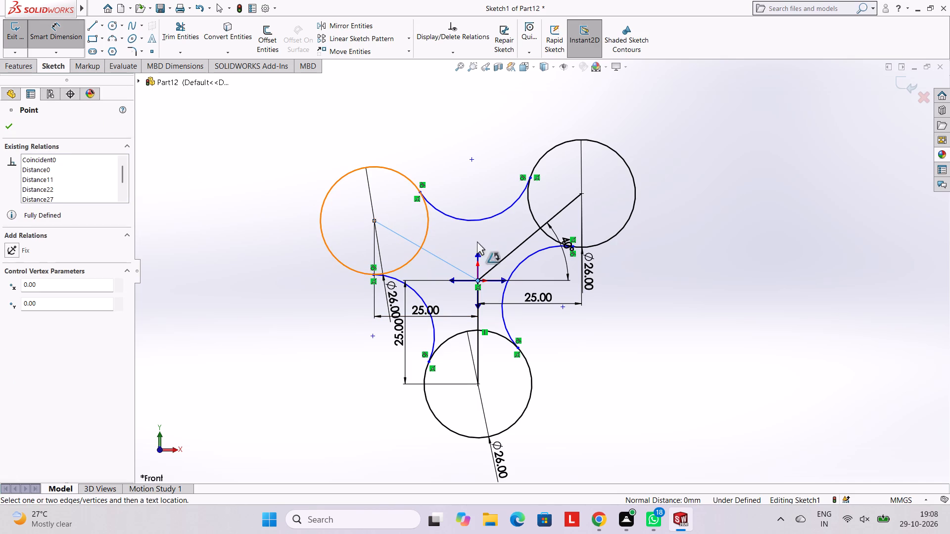
{"action": "left_click", "coordinate": [428, 252]}
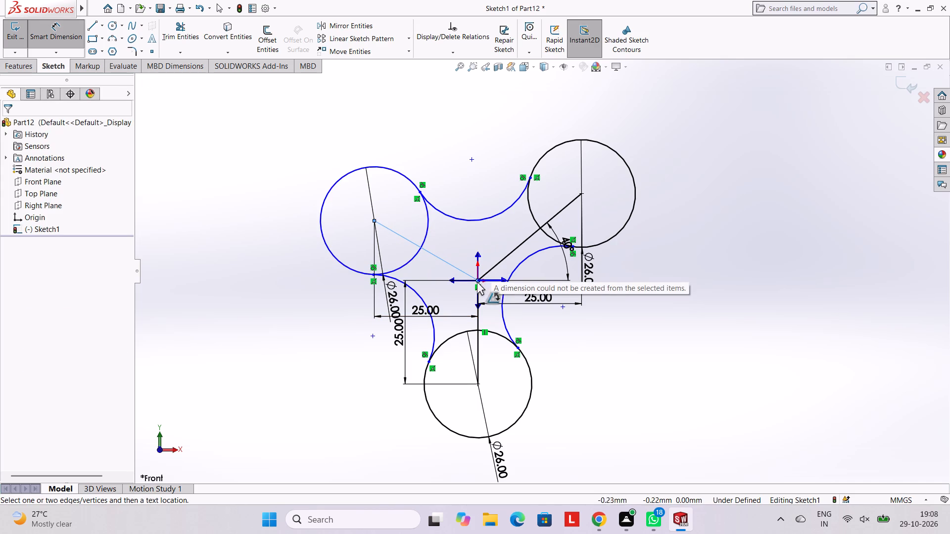
{"action": "left_click", "coordinate": [452, 278]}
{"action": "left_click", "coordinate": [348, 267]}
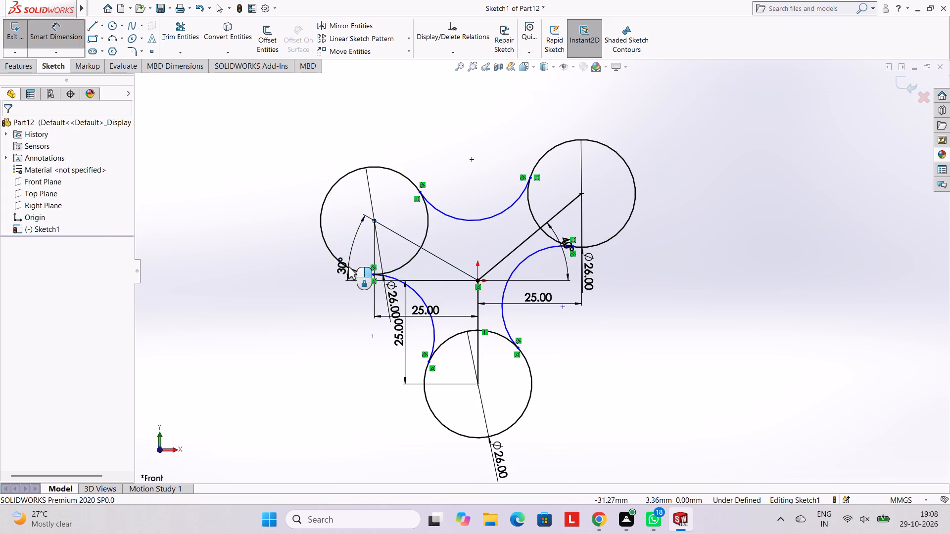
{"action": "type", "text": "40"}
{"action": "key", "text": "Return"}
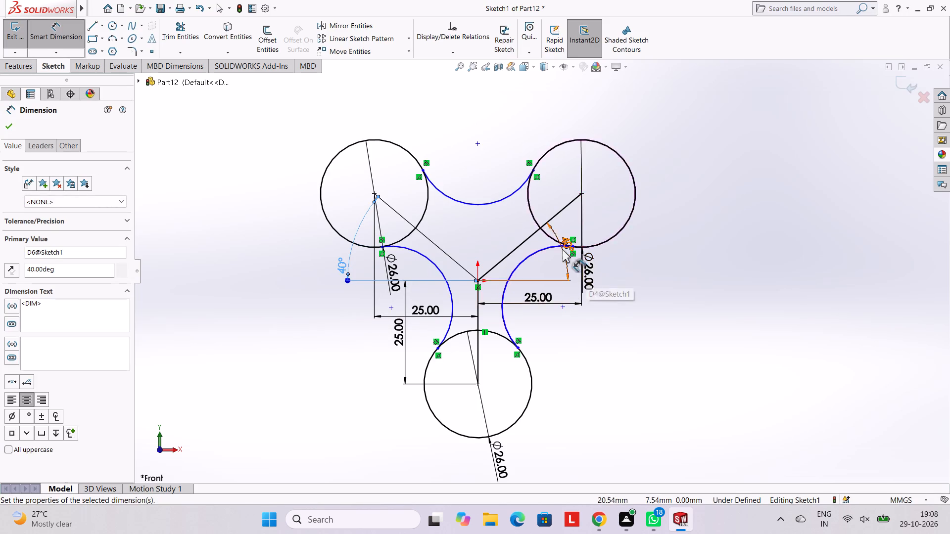
{"action": "scroll", "coordinate": [559, 253], "scroll_direction": "up", "scroll_amount": 3}
{"action": "scroll", "coordinate": [546, 229], "scroll_direction": "down", "scroll_amount": 3}
{"action": "scroll", "coordinate": [622, 294], "scroll_direction": "down", "scroll_amount": 1}
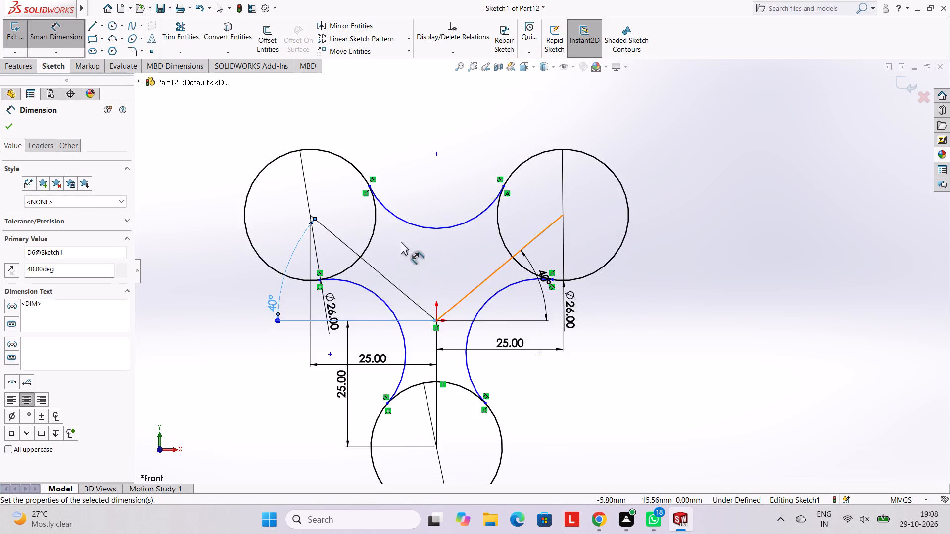
{"action": "scroll", "coordinate": [482, 283], "scroll_direction": "up", "scroll_amount": 1}
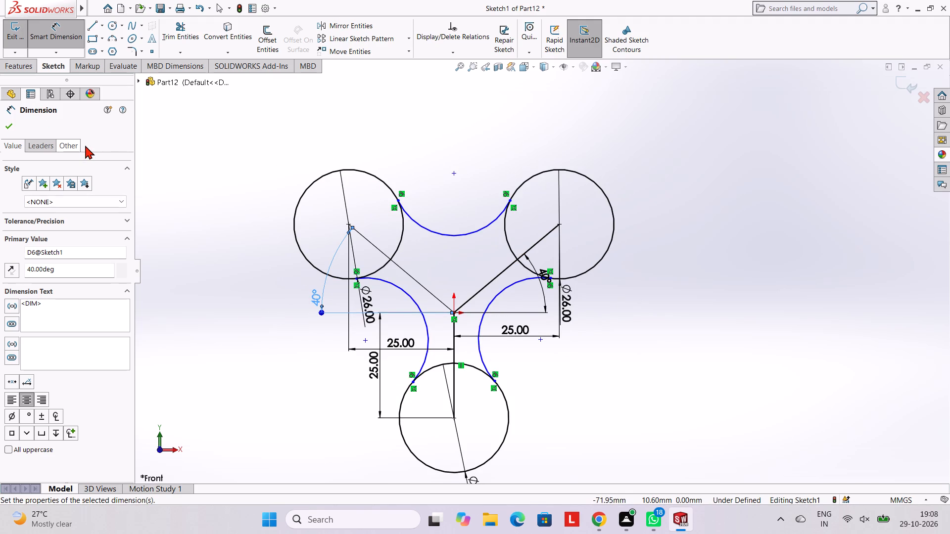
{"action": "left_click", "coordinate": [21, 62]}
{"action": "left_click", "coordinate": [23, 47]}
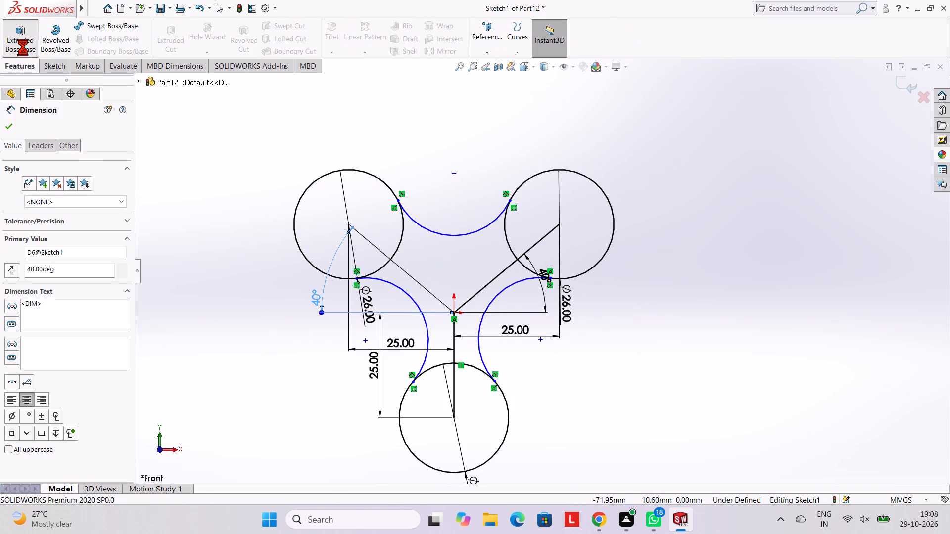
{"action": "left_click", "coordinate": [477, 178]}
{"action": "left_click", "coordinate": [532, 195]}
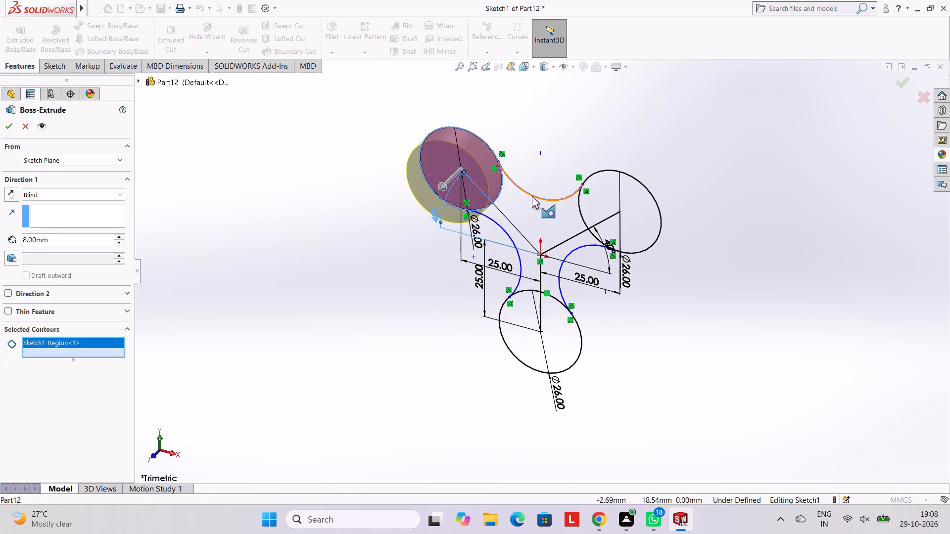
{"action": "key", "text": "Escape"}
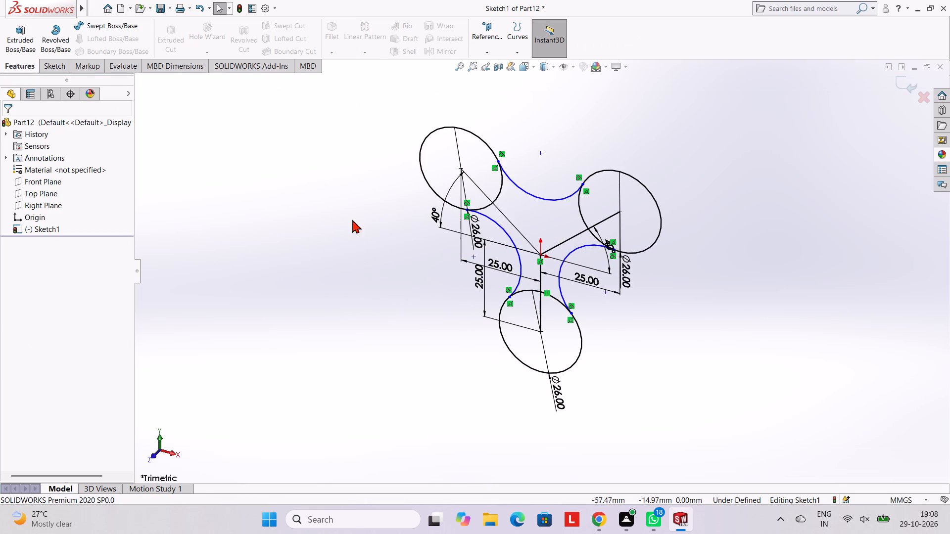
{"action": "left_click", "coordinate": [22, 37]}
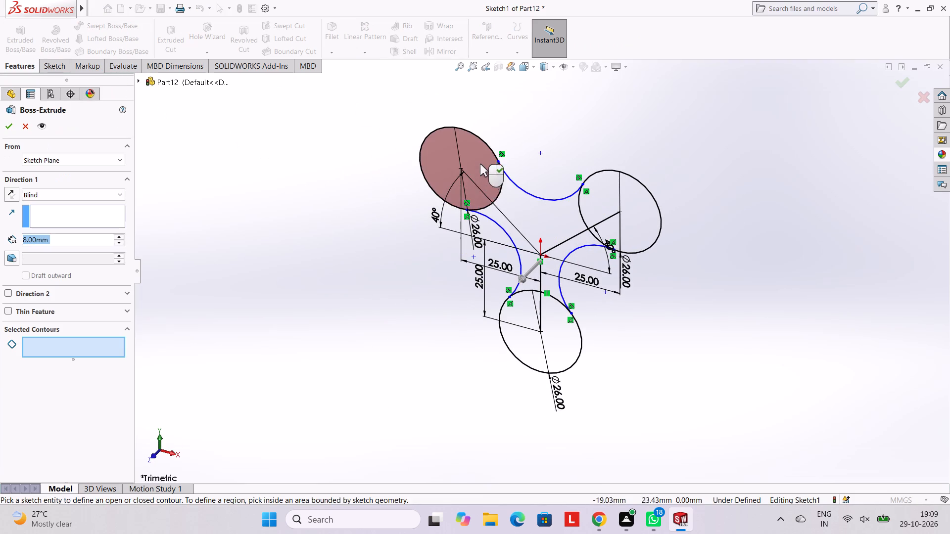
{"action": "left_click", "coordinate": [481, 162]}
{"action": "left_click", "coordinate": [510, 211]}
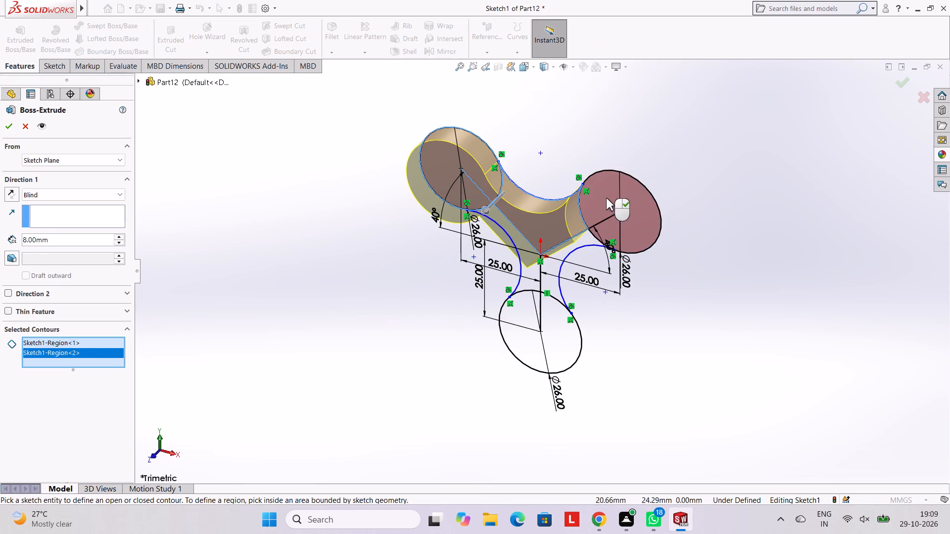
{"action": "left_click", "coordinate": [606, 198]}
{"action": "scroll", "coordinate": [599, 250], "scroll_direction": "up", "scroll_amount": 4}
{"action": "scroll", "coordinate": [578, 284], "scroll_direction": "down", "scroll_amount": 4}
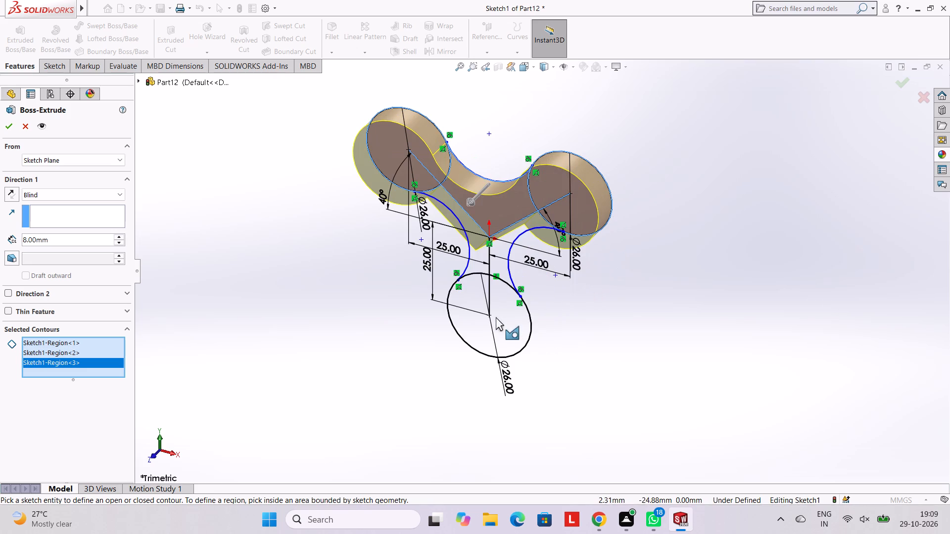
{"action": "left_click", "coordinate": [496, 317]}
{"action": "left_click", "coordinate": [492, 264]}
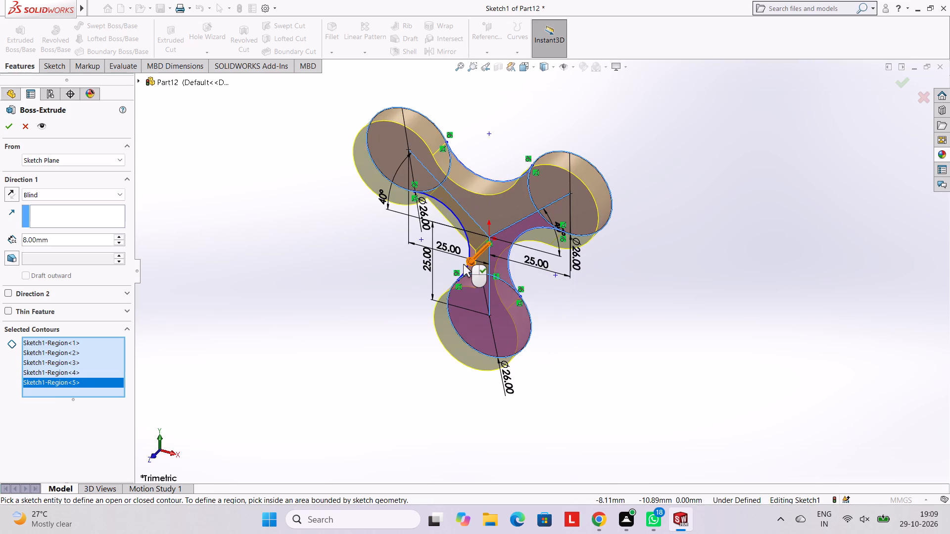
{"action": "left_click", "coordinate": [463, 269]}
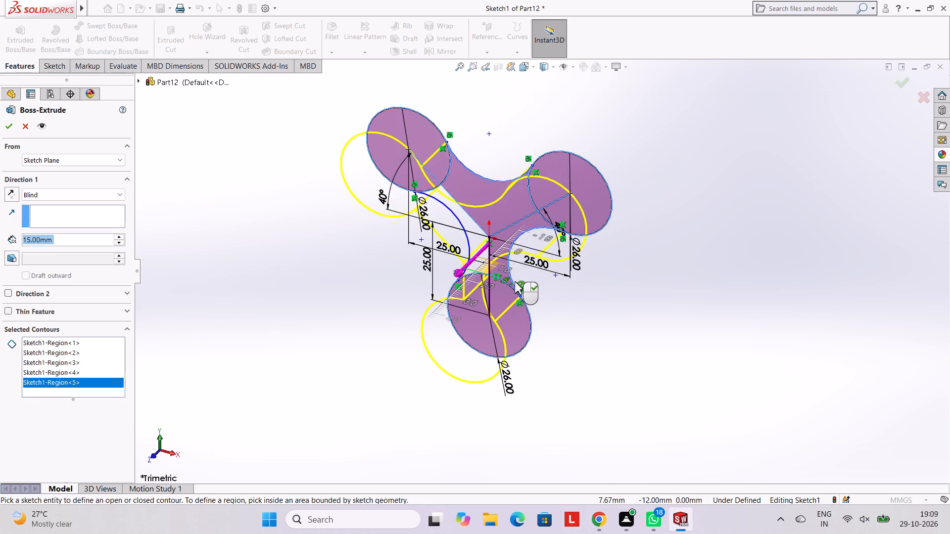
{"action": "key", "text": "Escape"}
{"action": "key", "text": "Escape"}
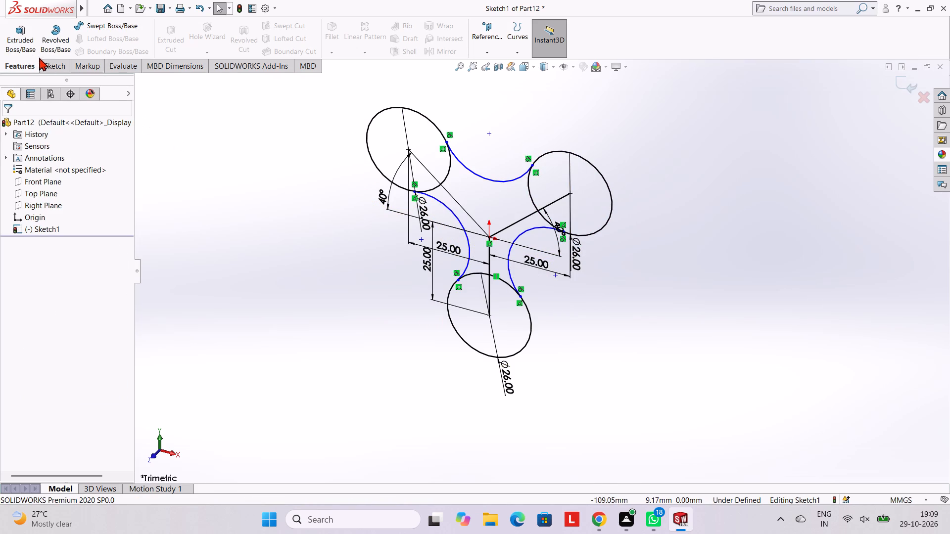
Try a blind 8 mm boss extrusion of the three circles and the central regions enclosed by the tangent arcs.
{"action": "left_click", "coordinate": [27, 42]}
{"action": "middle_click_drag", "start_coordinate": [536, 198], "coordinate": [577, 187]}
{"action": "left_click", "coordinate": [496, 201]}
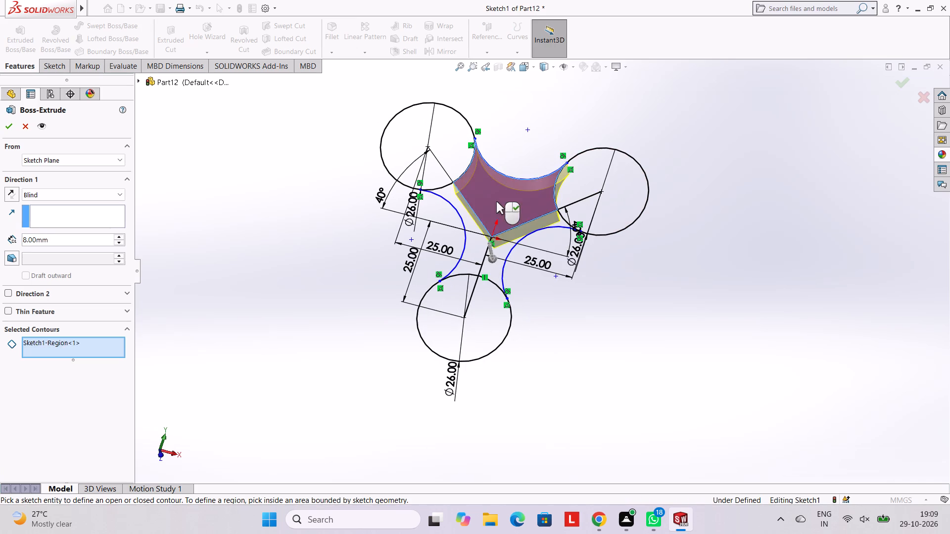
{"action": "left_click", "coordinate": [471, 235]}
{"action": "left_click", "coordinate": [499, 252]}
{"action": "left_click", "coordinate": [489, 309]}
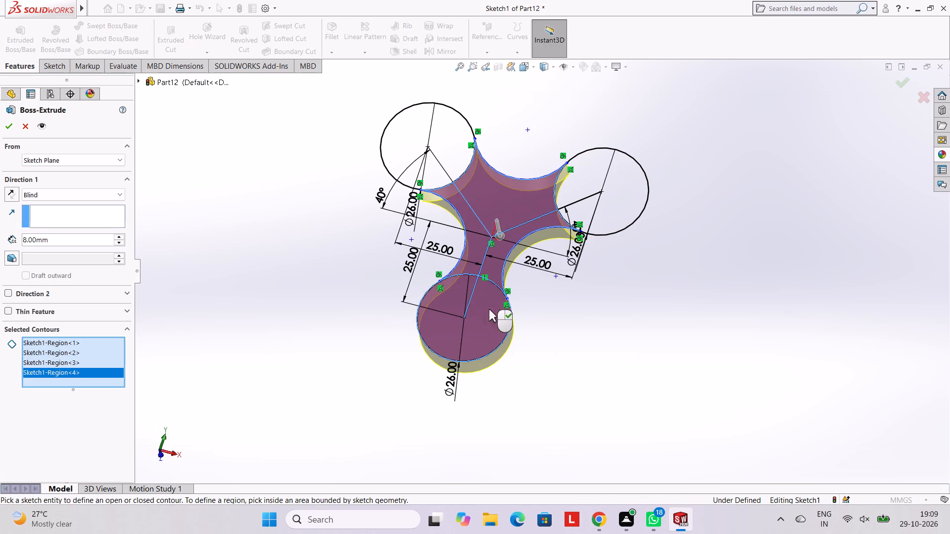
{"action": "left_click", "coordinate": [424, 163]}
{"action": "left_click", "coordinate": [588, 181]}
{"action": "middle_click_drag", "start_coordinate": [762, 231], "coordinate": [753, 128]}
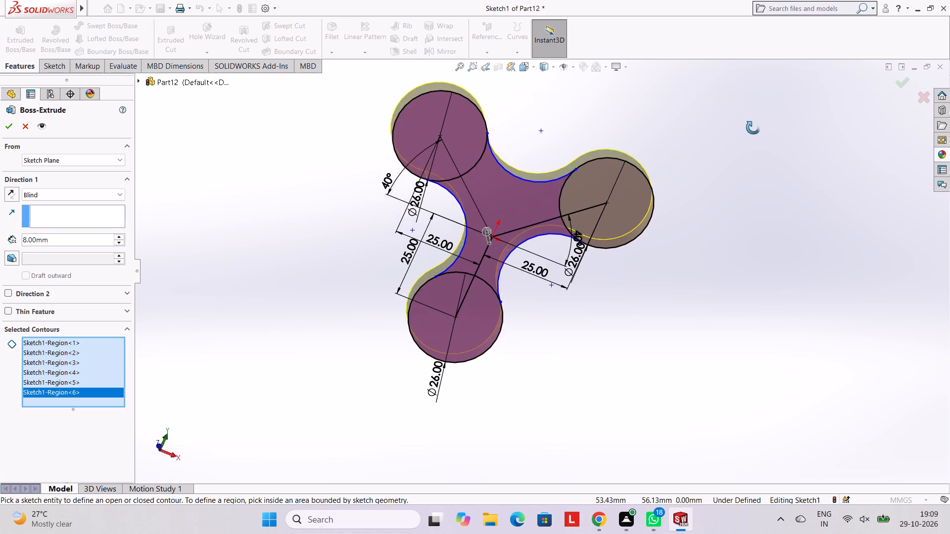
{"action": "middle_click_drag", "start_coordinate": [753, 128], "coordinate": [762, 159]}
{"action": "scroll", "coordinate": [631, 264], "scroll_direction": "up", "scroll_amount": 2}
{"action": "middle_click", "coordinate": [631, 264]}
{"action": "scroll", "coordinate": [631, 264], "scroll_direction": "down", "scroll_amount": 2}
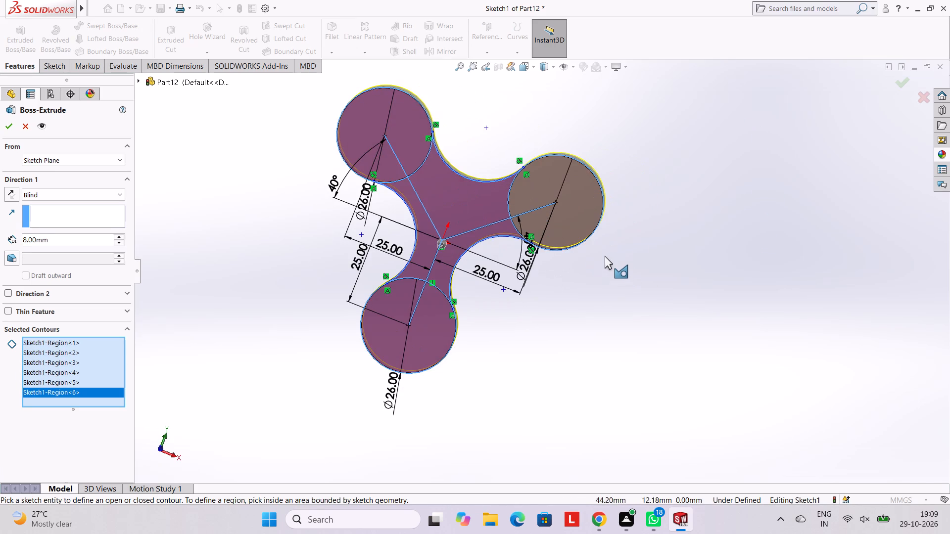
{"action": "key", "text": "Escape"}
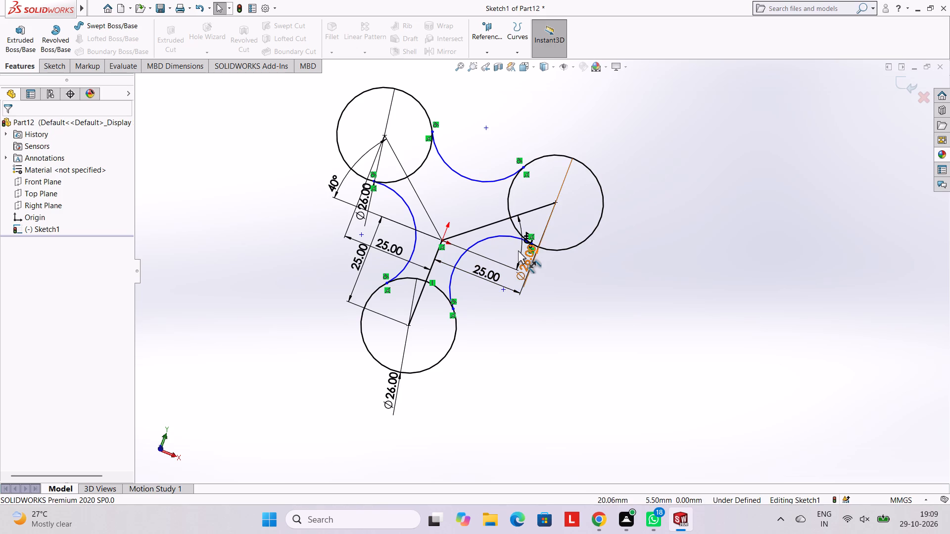
Apply tangent relations between the lower circle and each of the two arcs that meet it.
{"action": "key", "text": "ctrl+8"}
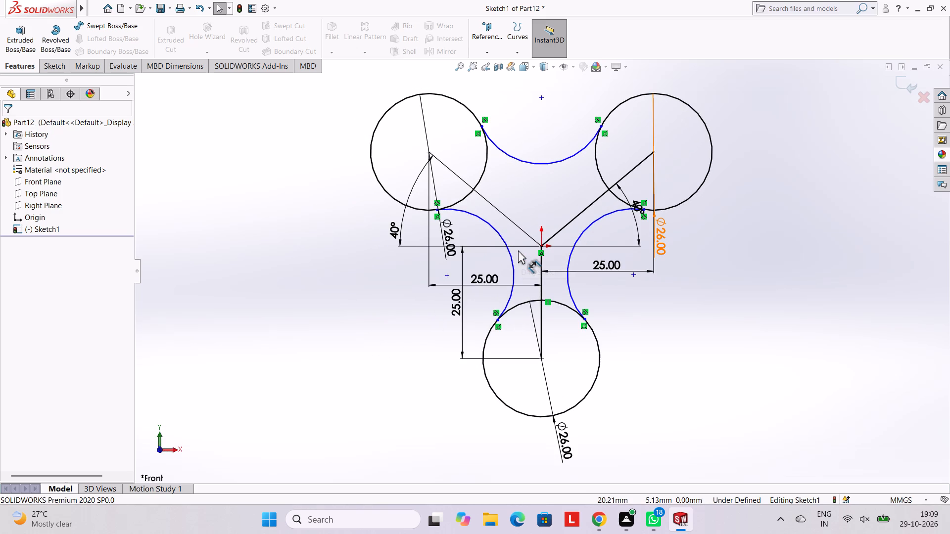
{"action": "key", "text": "Escape"}
{"action": "left_click", "coordinate": [569, 285]}
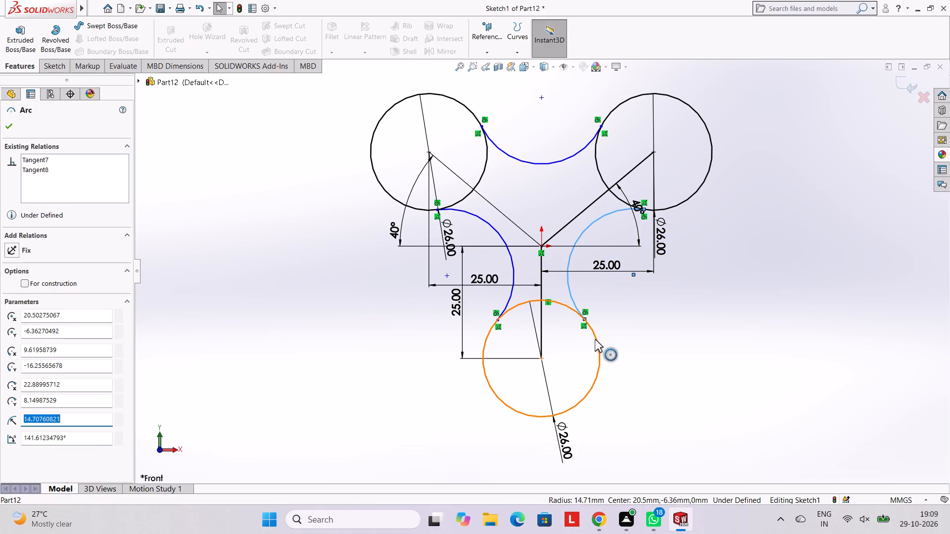
{"action": "left_click", "coordinate": [595, 339], "text": "ctrl"}
{"action": "left_click", "coordinate": [32, 317], "text": "ctrl"}
{"action": "double_click", "coordinate": [32, 317], "text": "ctrl"}
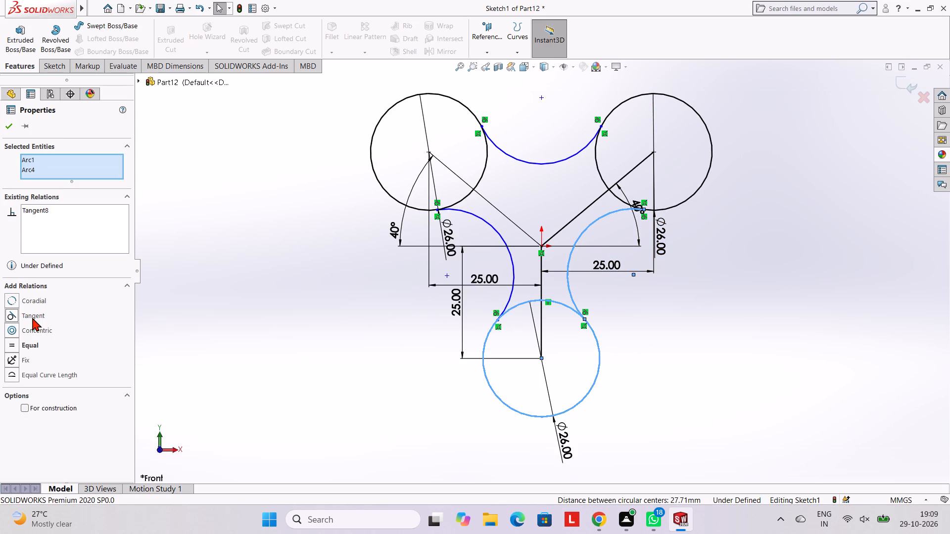
{"action": "key", "text": "Escape"}
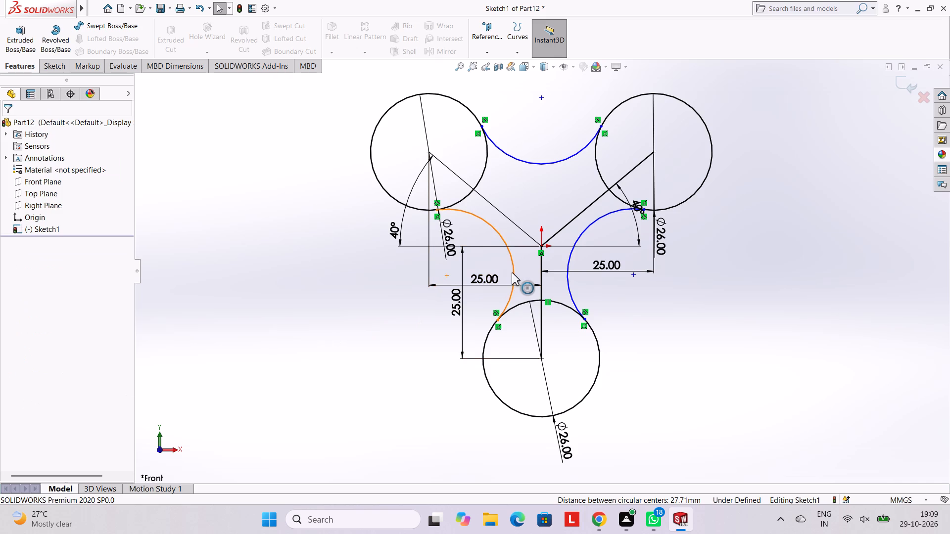
{"action": "left_click", "coordinate": [512, 272]}
{"action": "left_click", "coordinate": [487, 339], "text": "ctrl"}
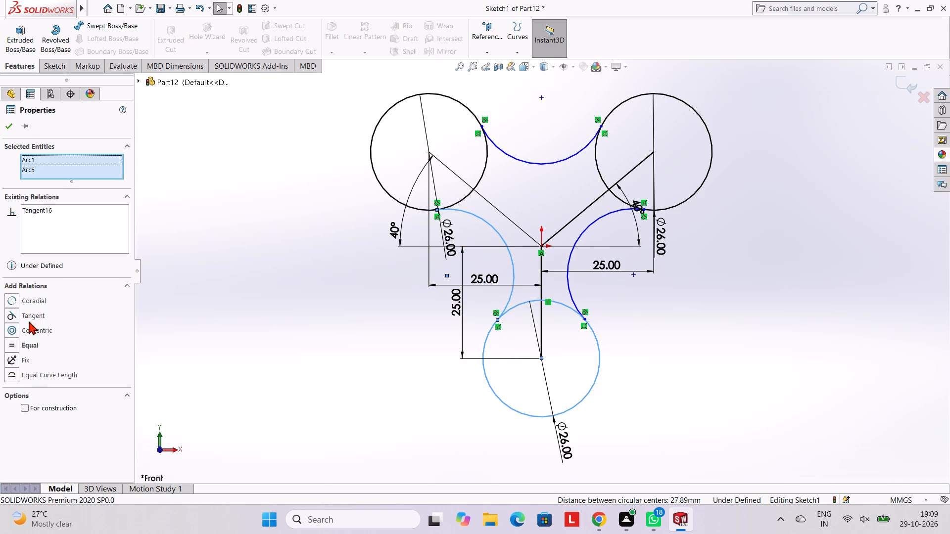
{"action": "left_click", "coordinate": [21, 317], "text": "ctrl"}
{"action": "double_click", "coordinate": [21, 317], "text": "ctrl"}
{"action": "key", "text": "Escape"}
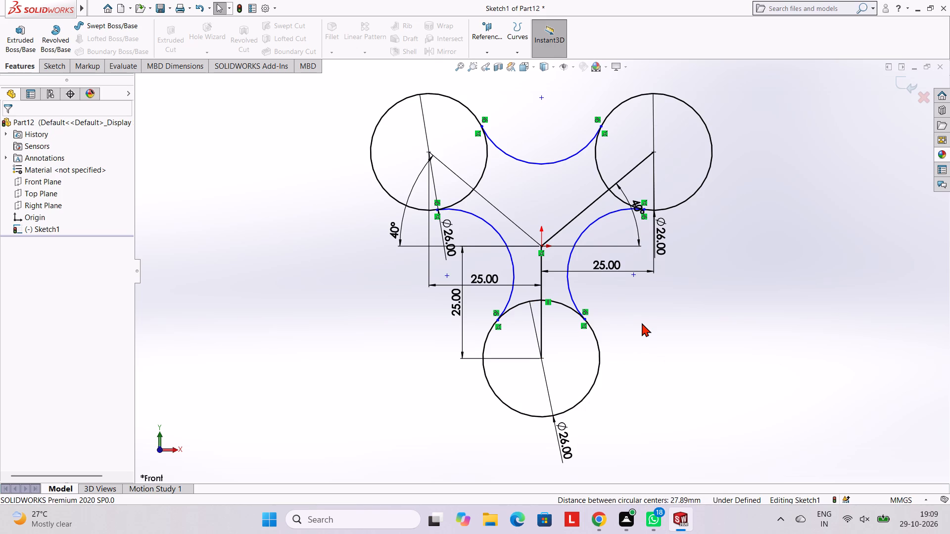
Delete the two 40° angle dimensions from the lines joining the origin to the upper two circles.
{"action": "right_click", "coordinate": [396, 233]}
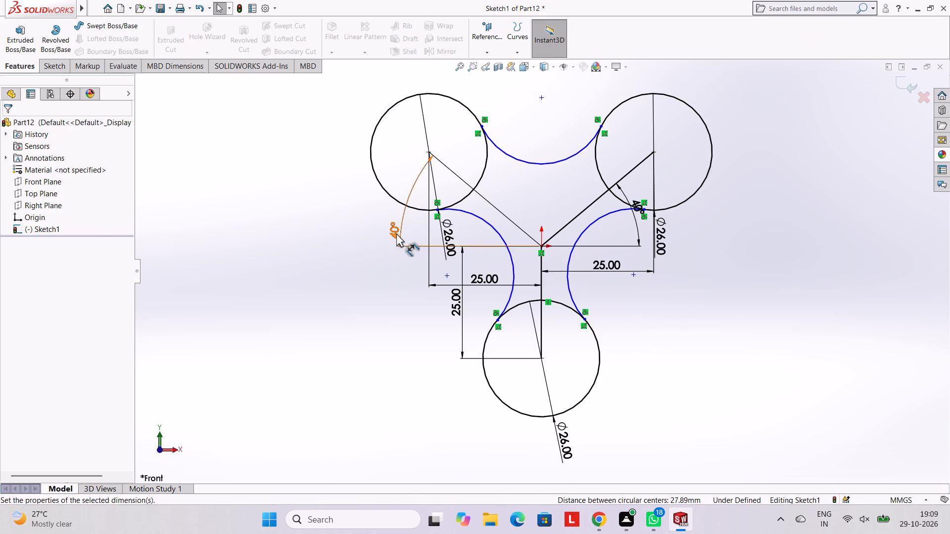
{"action": "left_click", "coordinate": [425, 369]}
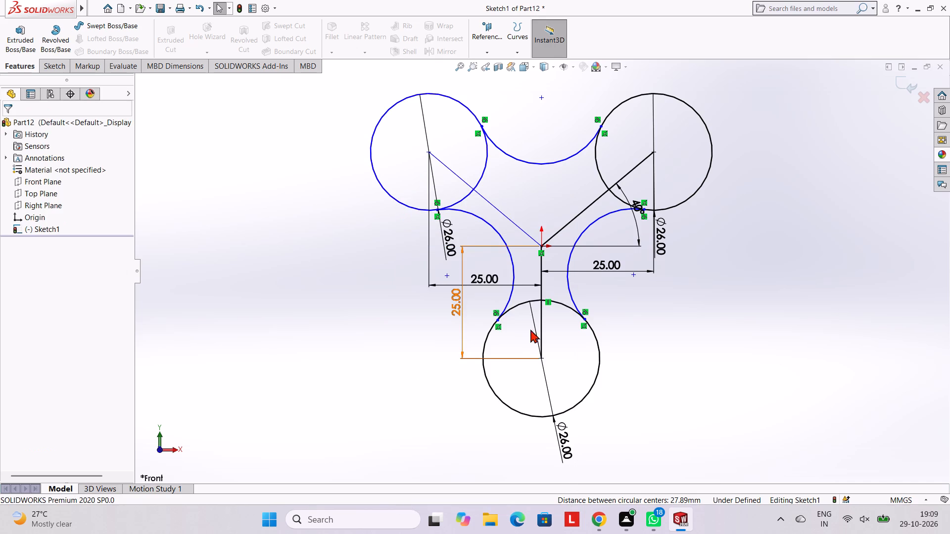
{"action": "right_click", "coordinate": [637, 210]}
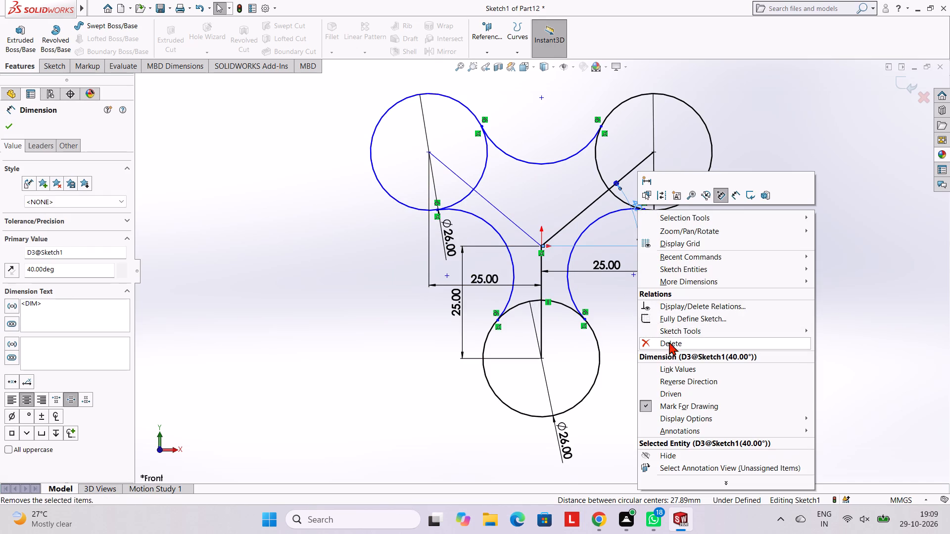
{"action": "left_click", "coordinate": [671, 348]}
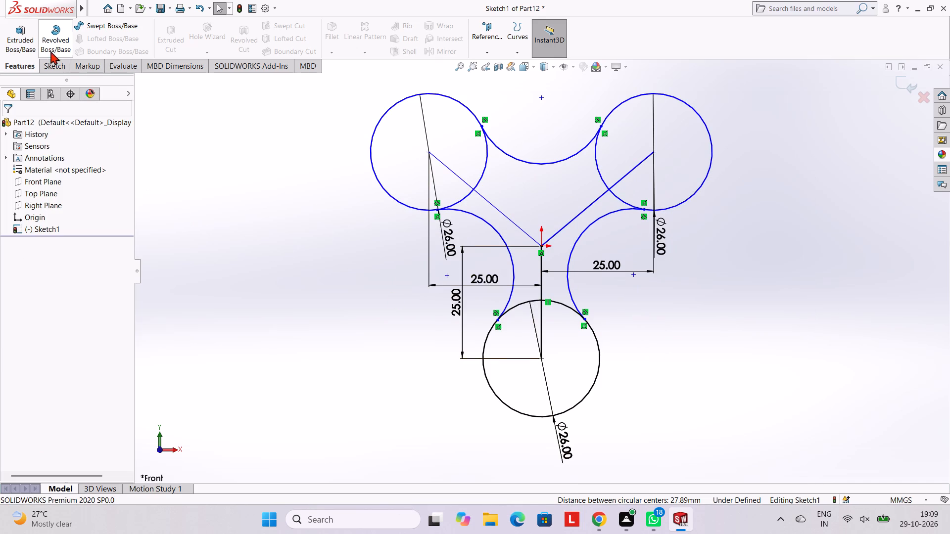
Dimension the angle between the horizontal at the origin and the line to the upper-left circle as 35°.
{"action": "left_click", "coordinate": [0, 37]}
{"action": "left_click", "coordinate": [60, 61]}
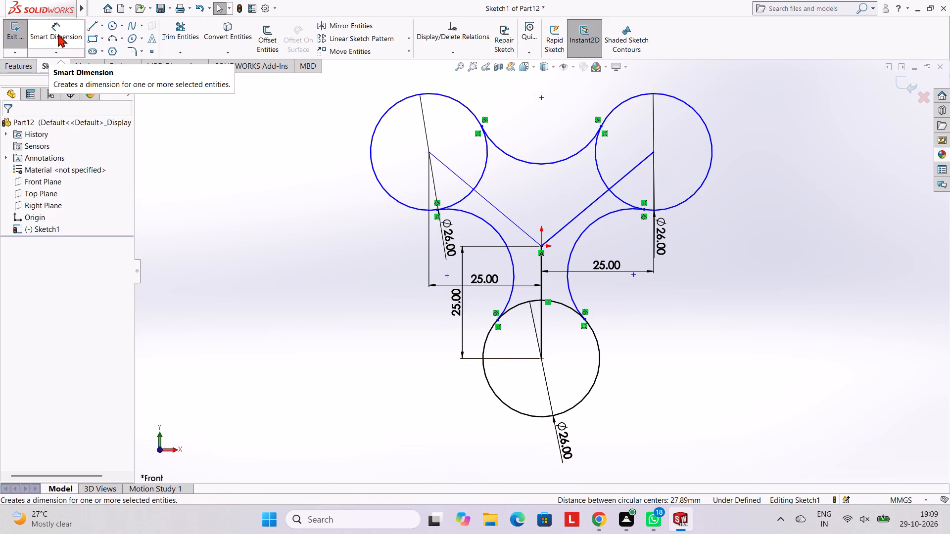
{"action": "left_click", "coordinate": [55, 34]}
{"action": "left_click", "coordinate": [482, 197]}
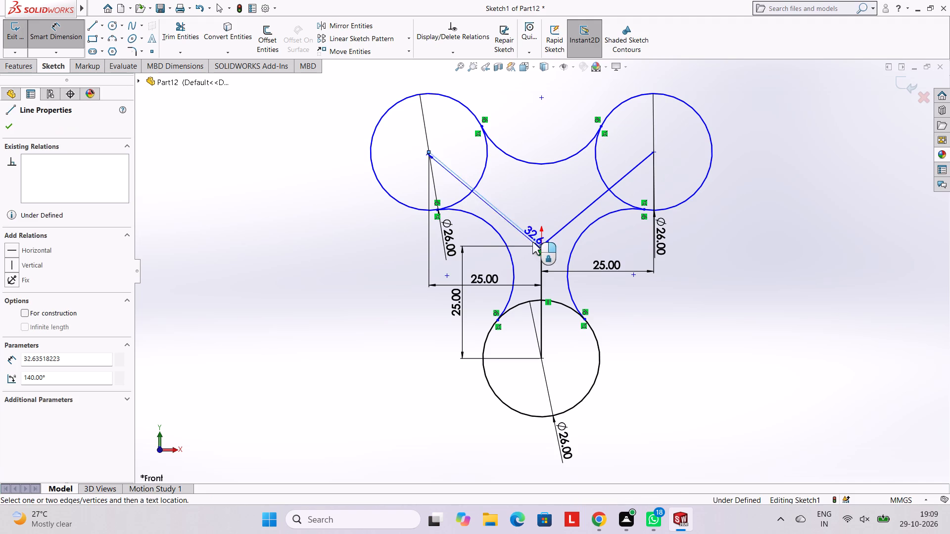
{"action": "left_click", "coordinate": [540, 247]}
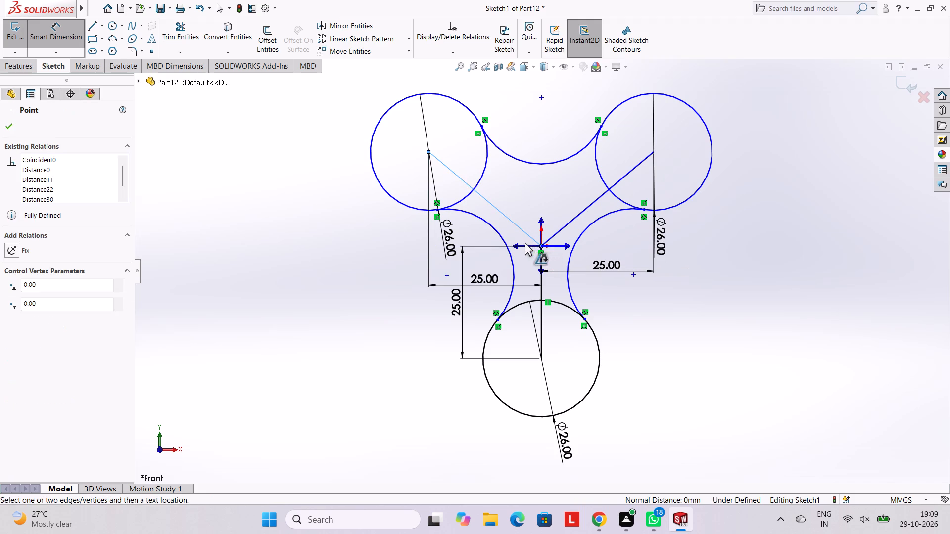
{"action": "left_click", "coordinate": [514, 245]}
{"action": "left_click", "coordinate": [388, 204]}
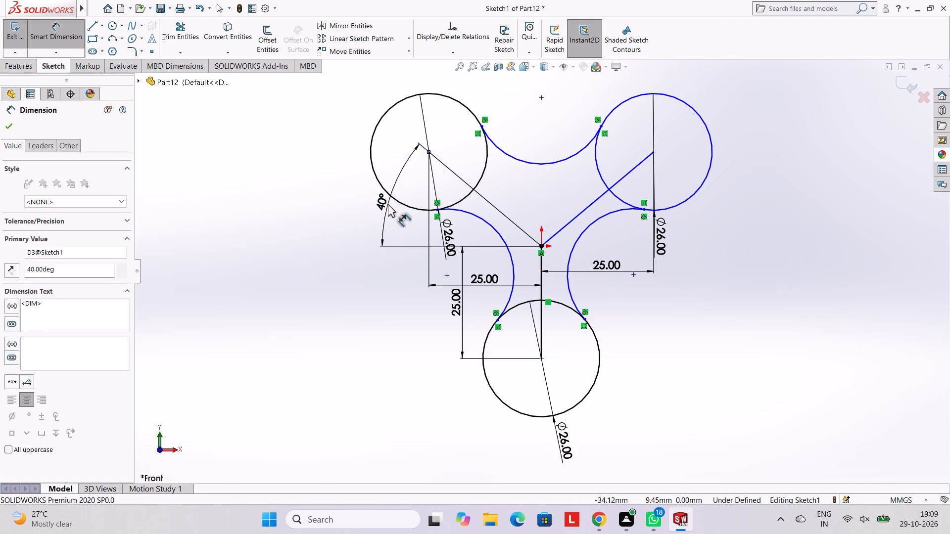
{"action": "type", "text": "35"}
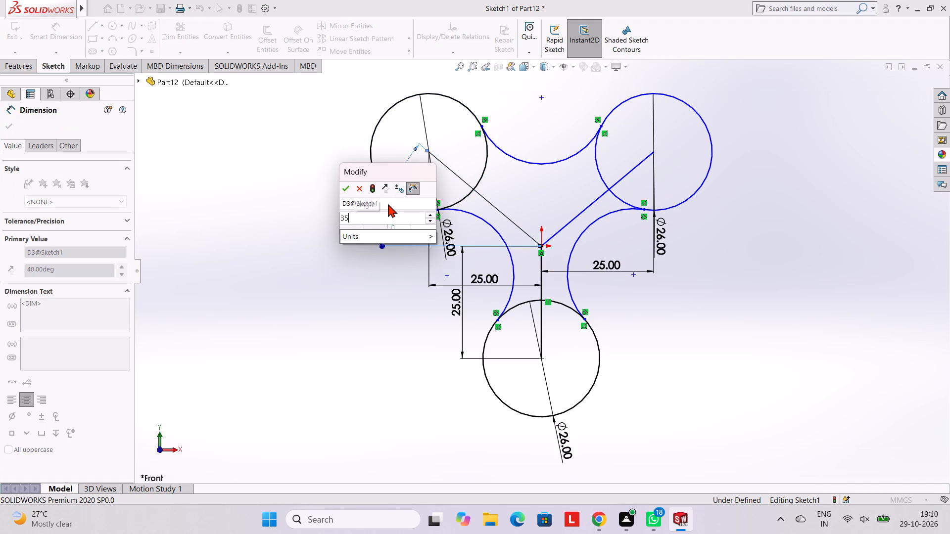
{"action": "key", "text": "Return"}
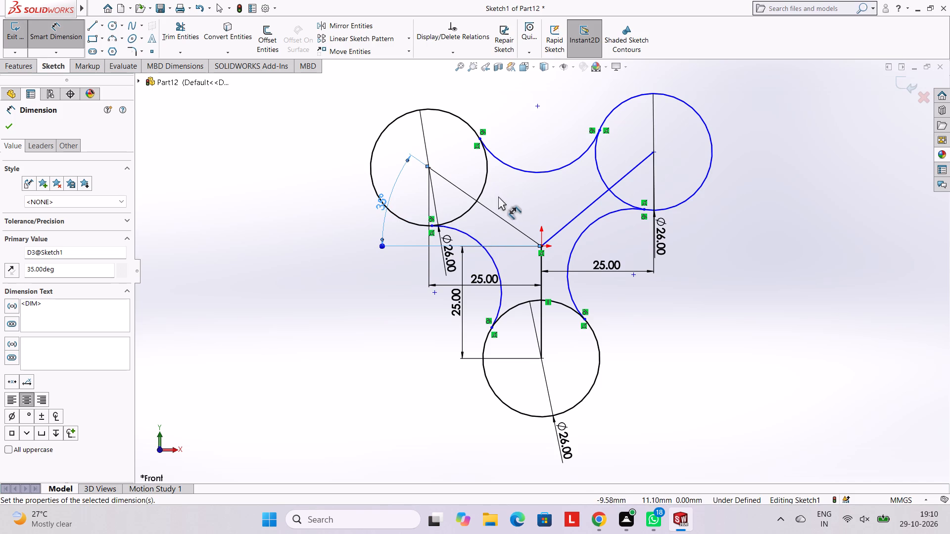
{"action": "key", "text": "Escape"}
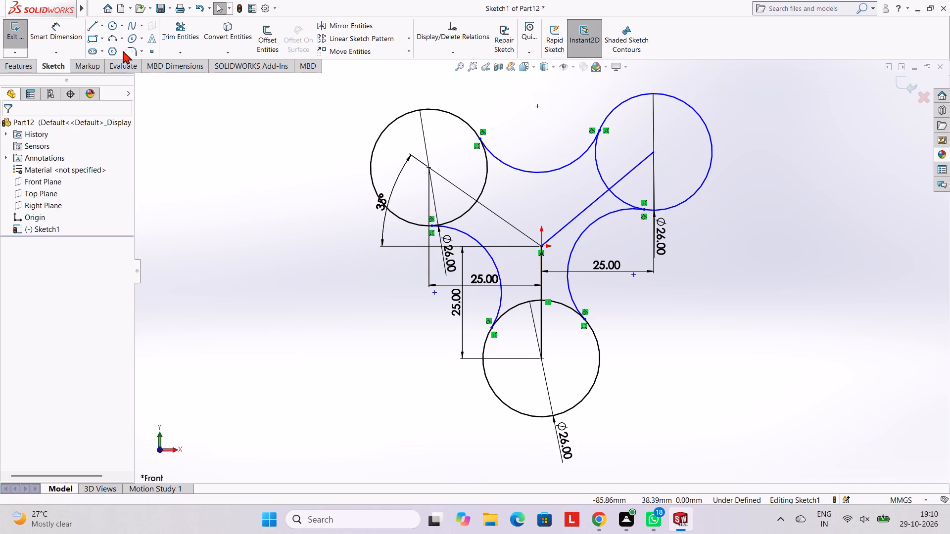
Dimension the angle between the horizontal at the origin and the line to the upper-right circle as 35°.
{"action": "left_click", "coordinate": [67, 37]}
{"action": "left_click", "coordinate": [591, 203]}
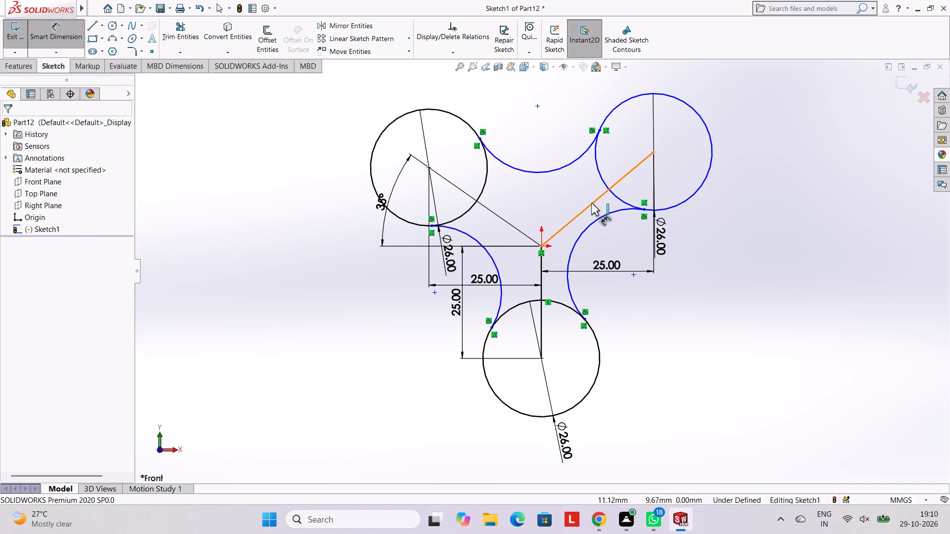
{"action": "left_click", "coordinate": [540, 245]}
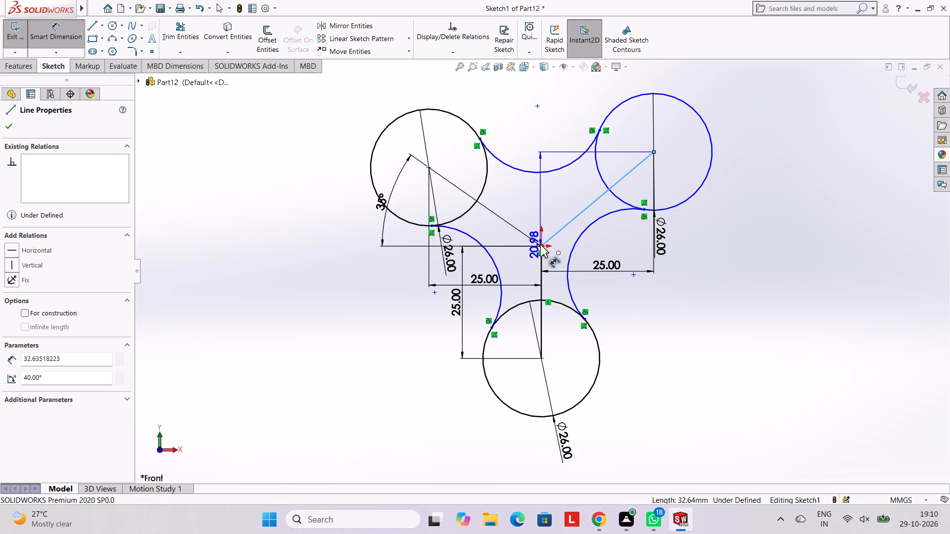
{"action": "left_click", "coordinate": [565, 247]}
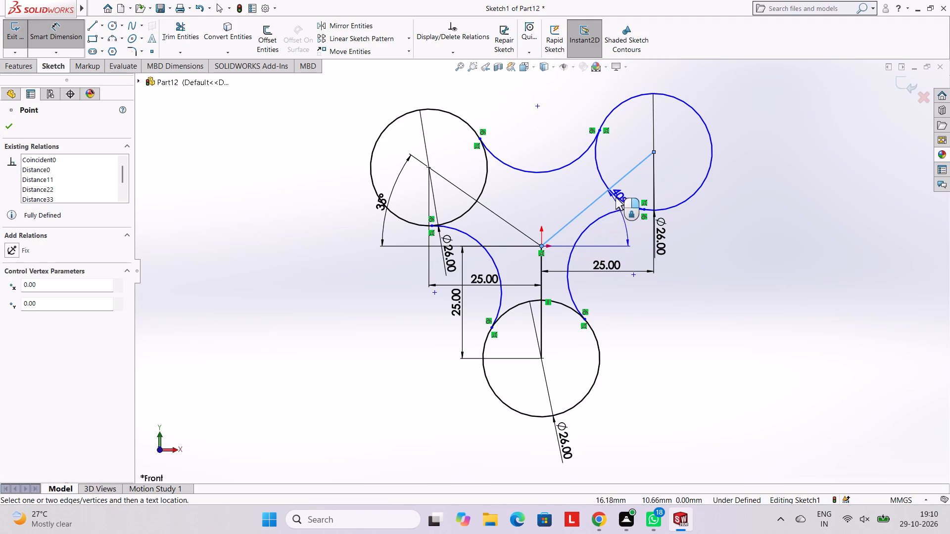
{"action": "left_click", "coordinate": [633, 195]}
{"action": "key", "text": "3"}
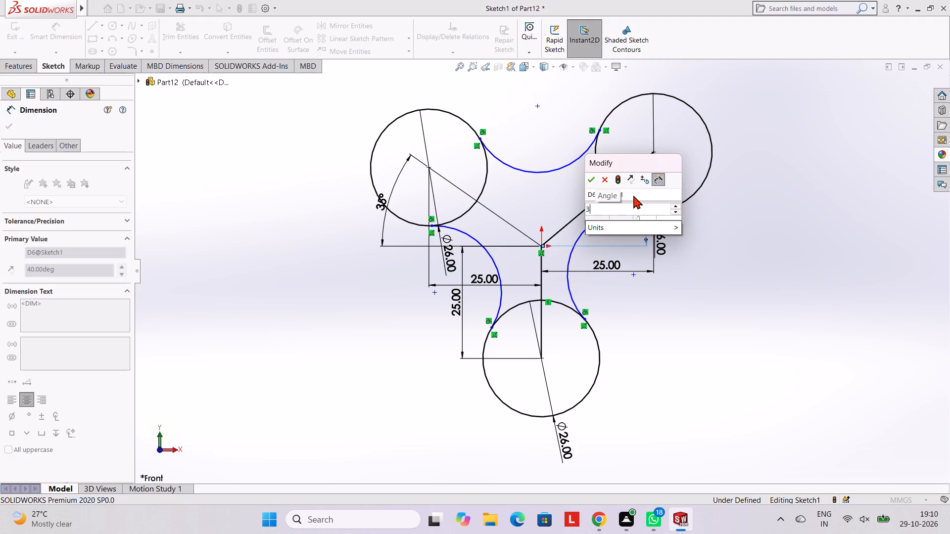
{"action": "key", "text": "5"}
{"action": "key", "text": "Return"}
{"action": "key", "text": "Escape"}
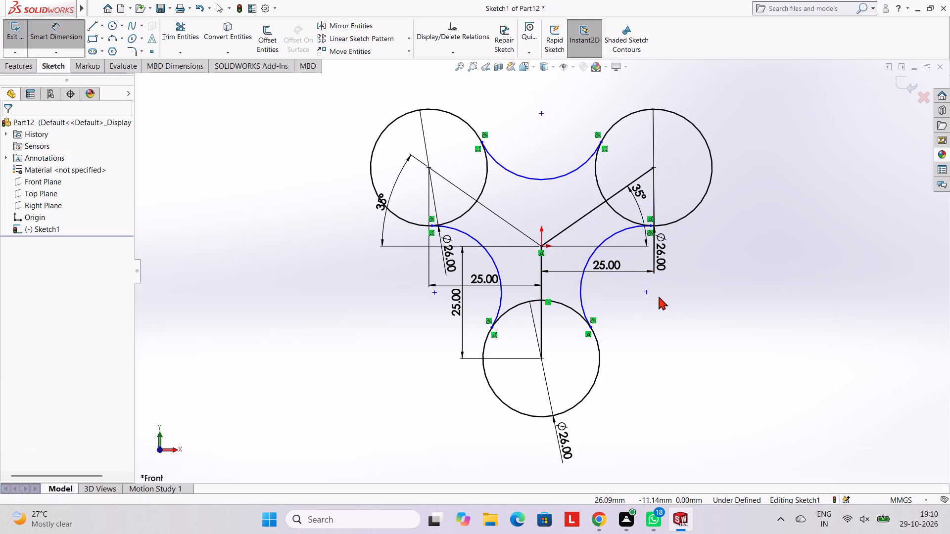
{"action": "key", "text": "Escape"}
{"action": "key", "text": "Escape"}
Apply a tangent relation between the lower-right arc and the upper-right circle.
{"action": "scroll", "coordinate": [661, 208], "scroll_direction": "up", "scroll_amount": 1}
{"action": "scroll", "coordinate": [661, 208], "scroll_direction": "down", "scroll_amount": 3}
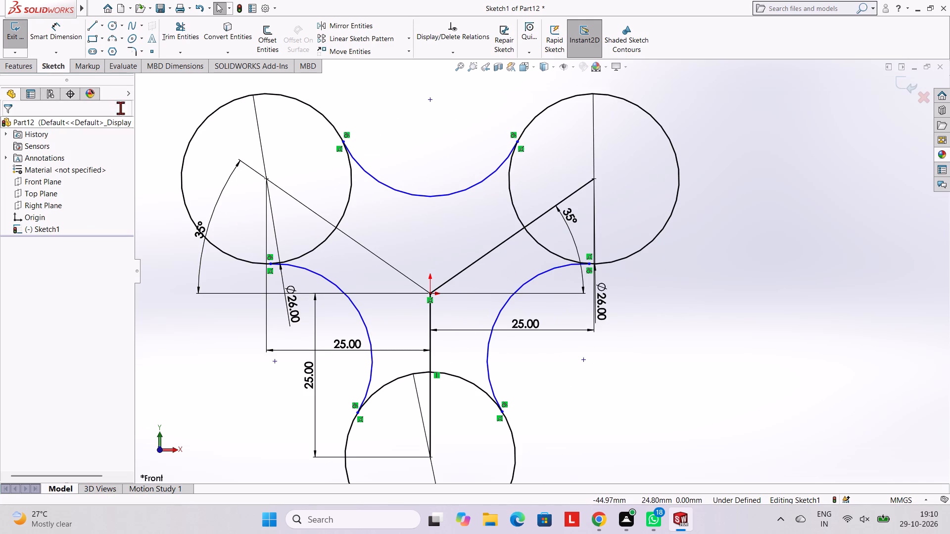
{"action": "left_click", "coordinate": [61, 36]}
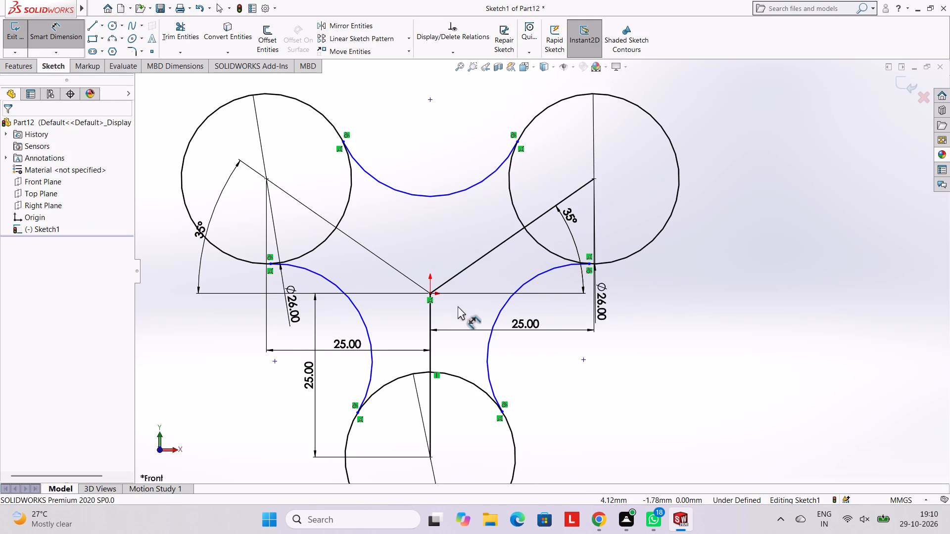
{"action": "key", "text": "Escape"}
{"action": "left_click", "coordinate": [559, 269]}
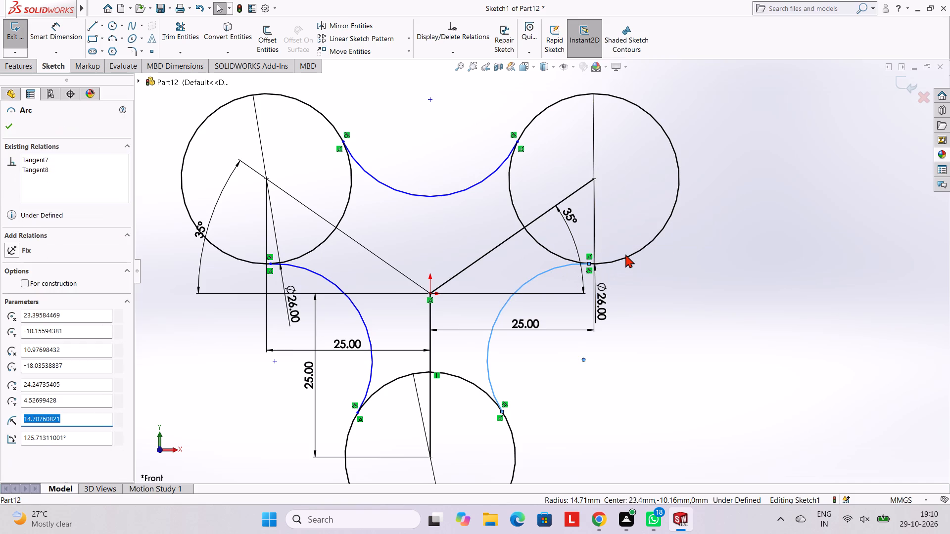
{"action": "left_click", "coordinate": [625, 254], "text": "ctrl"}
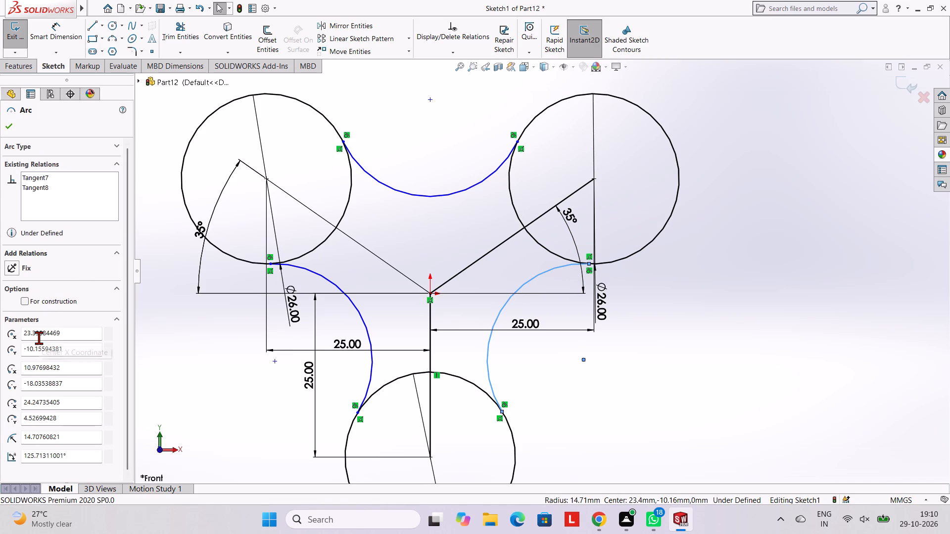
{"action": "key", "text": "Escape"}
{"action": "key", "text": "Escape"}
{"action": "key", "text": "Escape"}
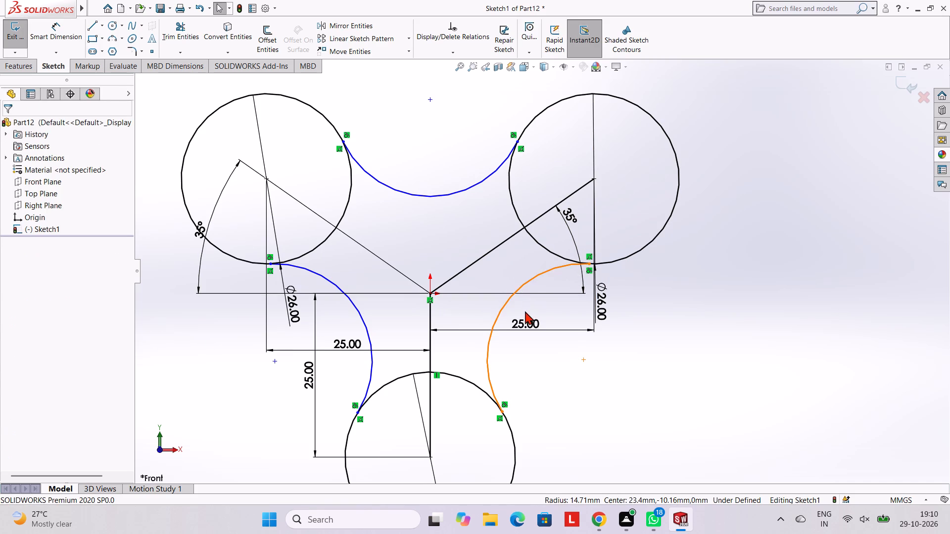
{"action": "left_click", "coordinate": [524, 286]}
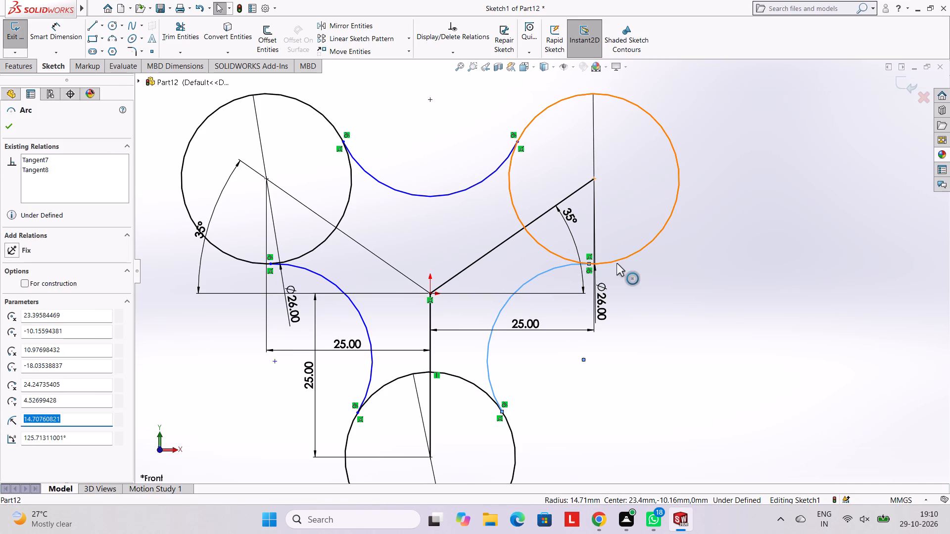
{"action": "left_click", "coordinate": [615, 260], "text": "ctrl"}
{"action": "left_click", "coordinate": [30, 318], "text": "ctrl"}
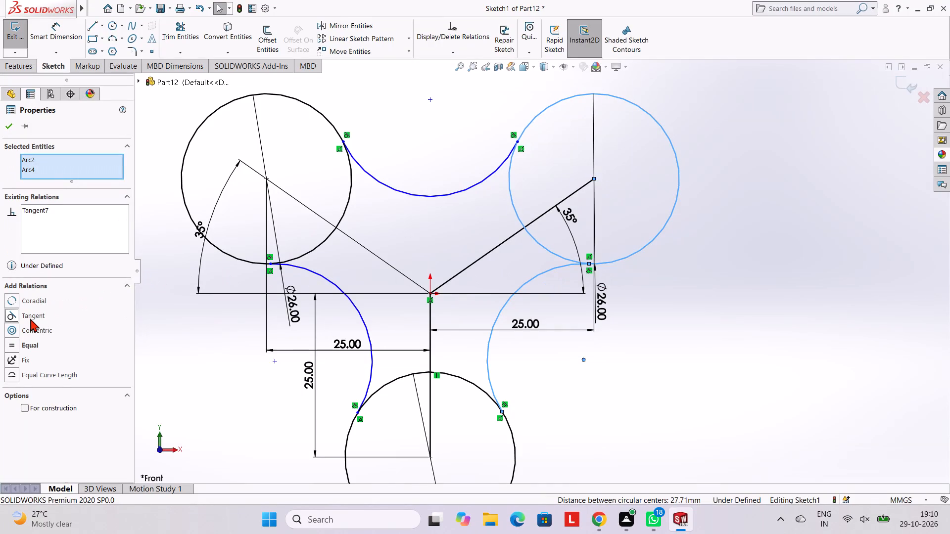
{"action": "left_click", "coordinate": [30, 318], "text": "ctrl"}
{"action": "key", "text": "Escape"}
{"action": "key", "text": "Escape"}
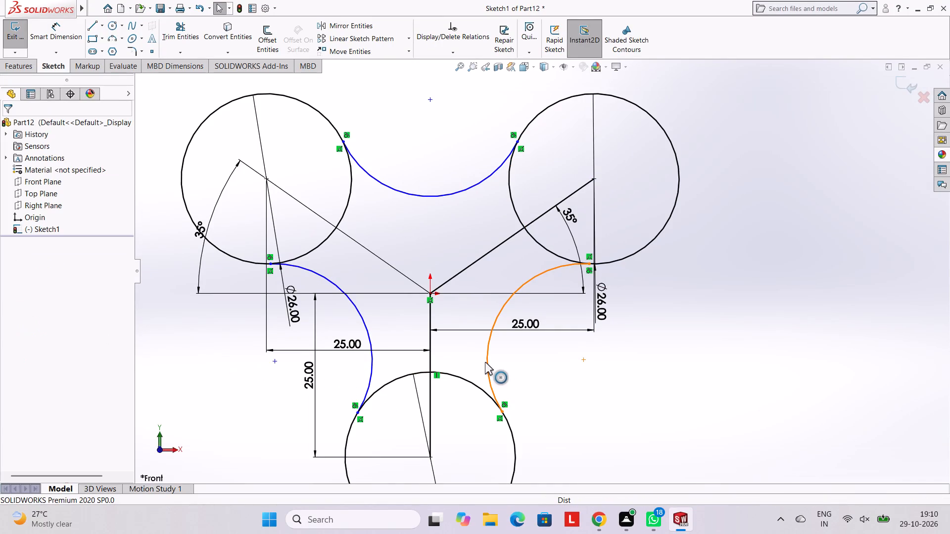
Apply a tangent relation between the lower-right arc and the lower circle.
{"action": "left_click", "coordinate": [485, 362]}
{"action": "left_click", "coordinate": [511, 429], "text": "ctrl"}
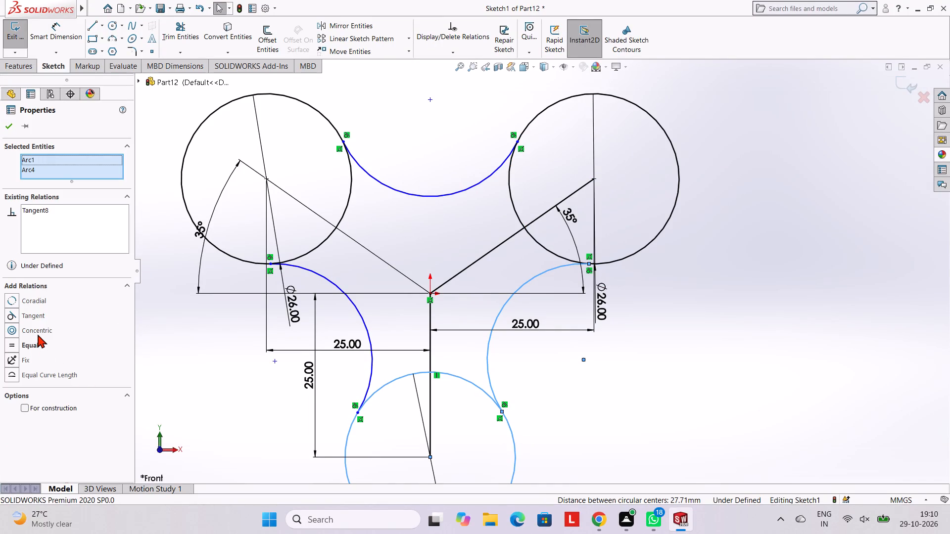
{"action": "left_click", "coordinate": [34, 318], "text": "ctrl"}
{"action": "key", "text": "Escape"}
{"action": "key", "text": "Escape"}
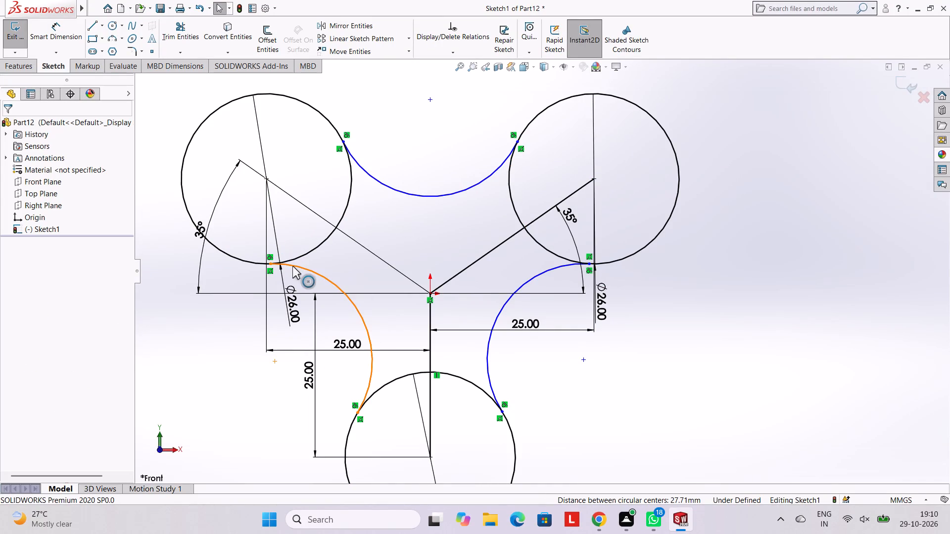
Apply a tangent relation between the lower-left arc and the upper-left circle.
{"action": "left_click", "coordinate": [298, 268]}
{"action": "left_click", "coordinate": [244, 262], "text": "ctrl"}
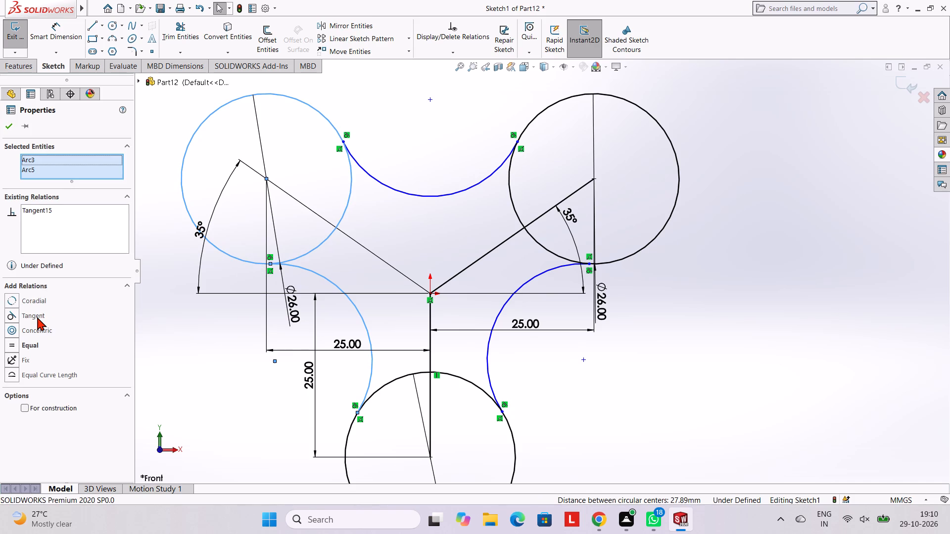
{"action": "left_click", "coordinate": [37, 317], "text": "ctrl"}
{"action": "left_click", "coordinate": [37, 317], "text": "ctrl"}
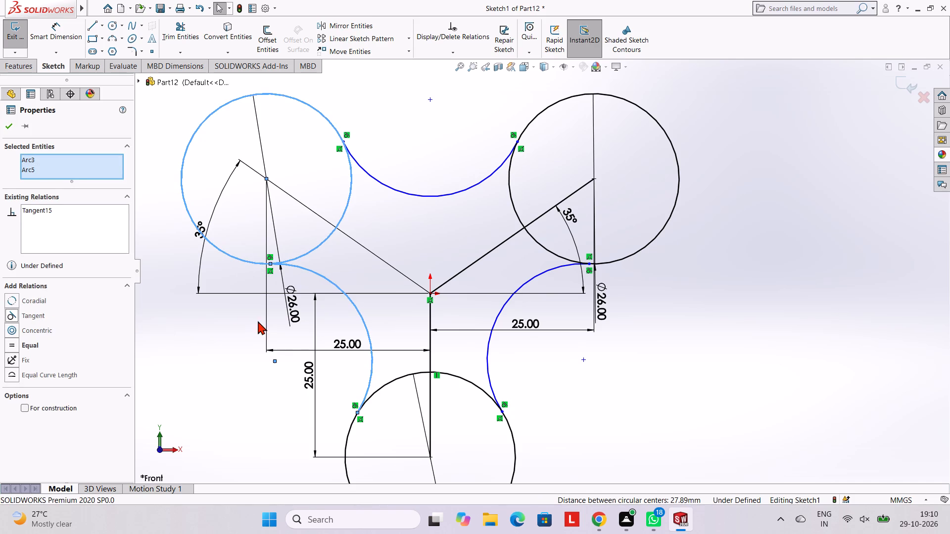
{"action": "key", "text": "Escape"}
{"action": "key", "text": "Escape"}
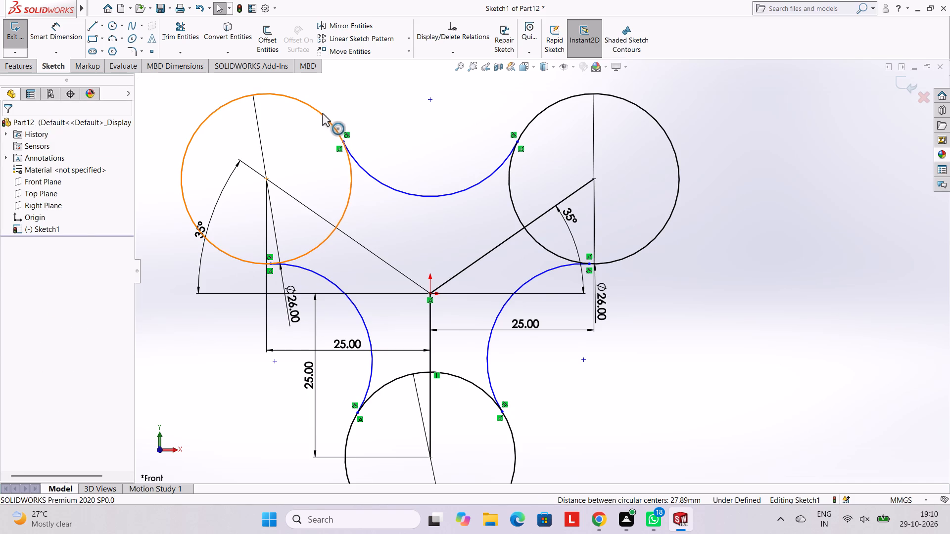
Apply tangent relations between the top arc and each of the two upper circles.
{"action": "left_click", "coordinate": [322, 113]}
{"action": "left_click", "coordinate": [365, 172], "text": "ctrl"}
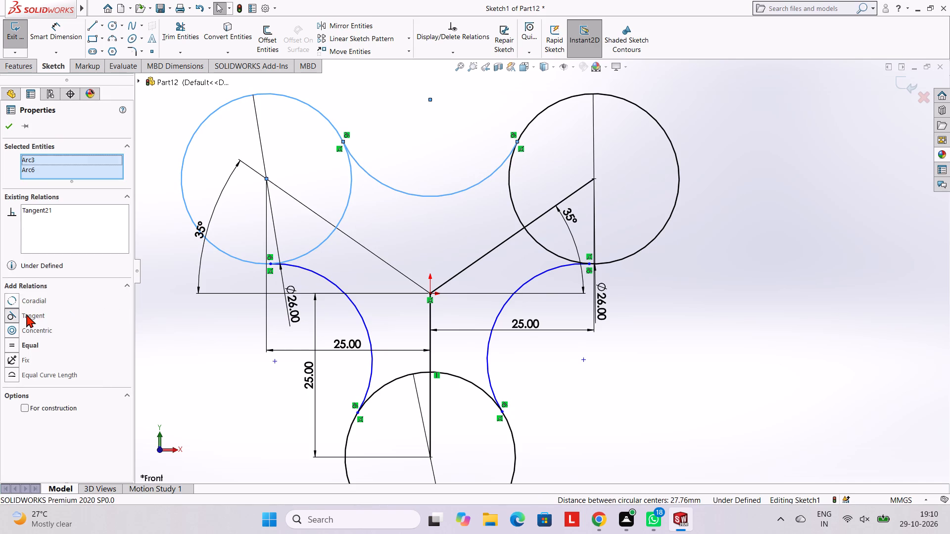
{"action": "left_click", "coordinate": [26, 314], "text": "ctrl"}
{"action": "key", "text": "Escape"}
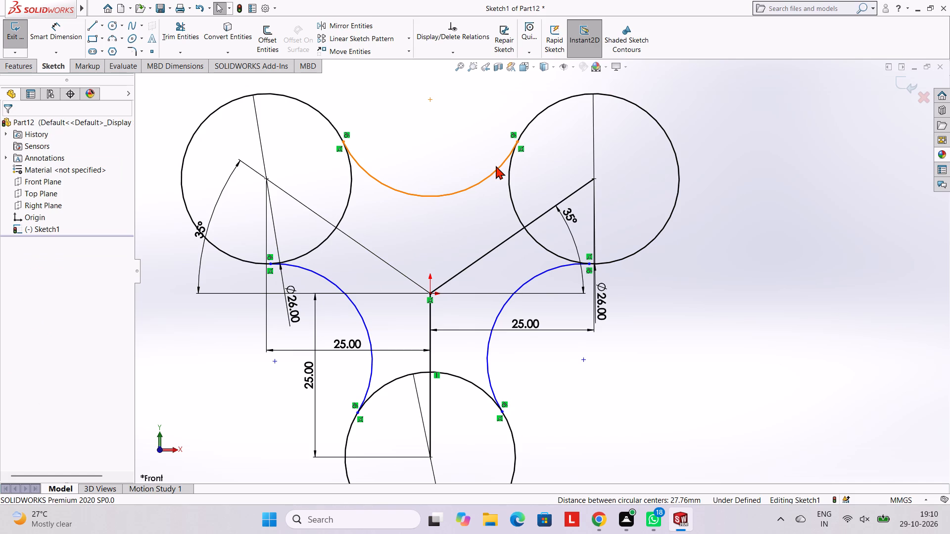
{"action": "left_click", "coordinate": [498, 169]}
{"action": "left_click", "coordinate": [524, 129], "text": "ctrl"}
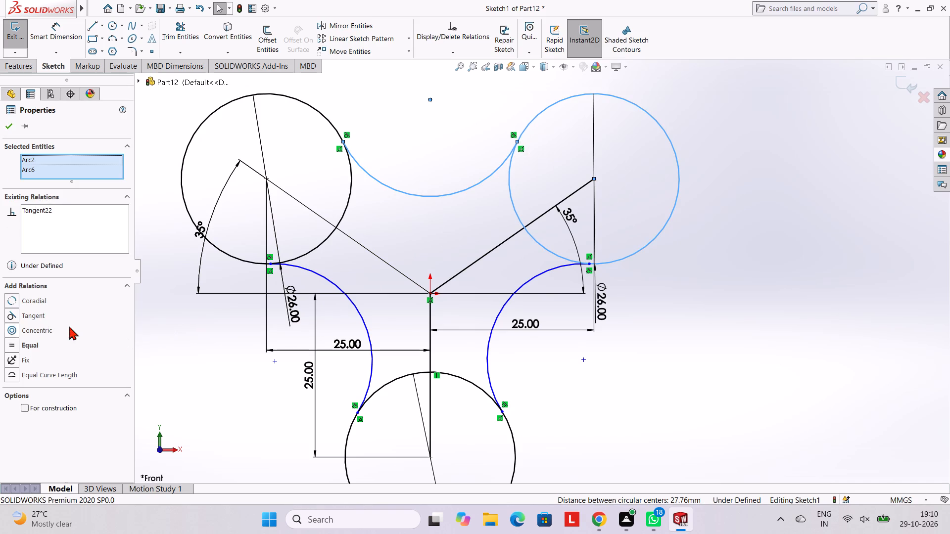
{"action": "left_click", "coordinate": [37, 314], "text": "ctrl"}
{"action": "key", "text": "Escape"}
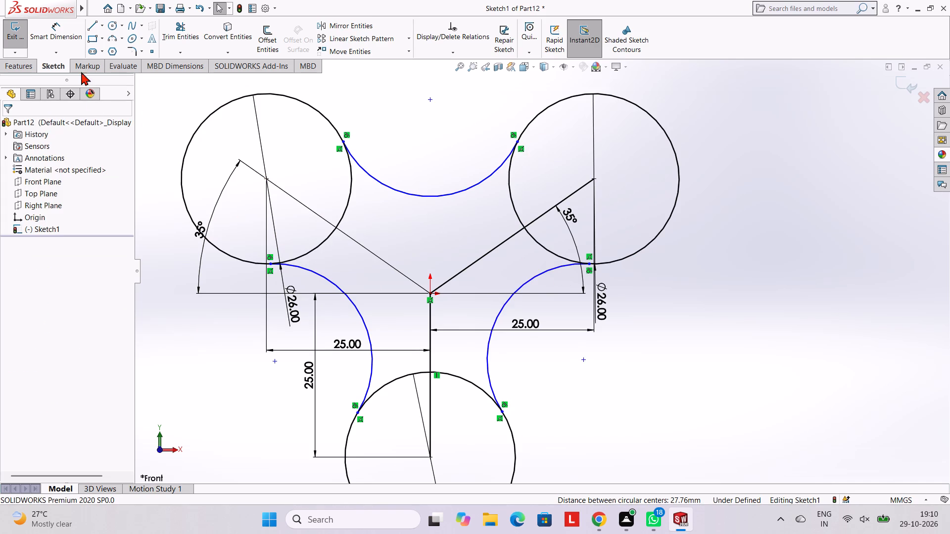
Add radius dimensions to the top arc and the lower-right arc, accepting their current sizes.
{"action": "left_click", "coordinate": [71, 38]}
{"action": "left_click", "coordinate": [405, 192]}
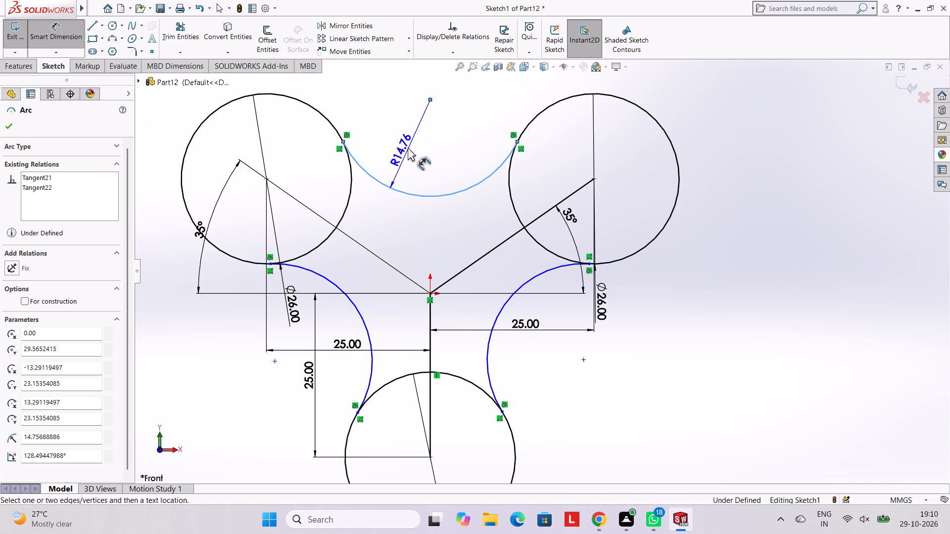
{"action": "left_click", "coordinate": [418, 133]}
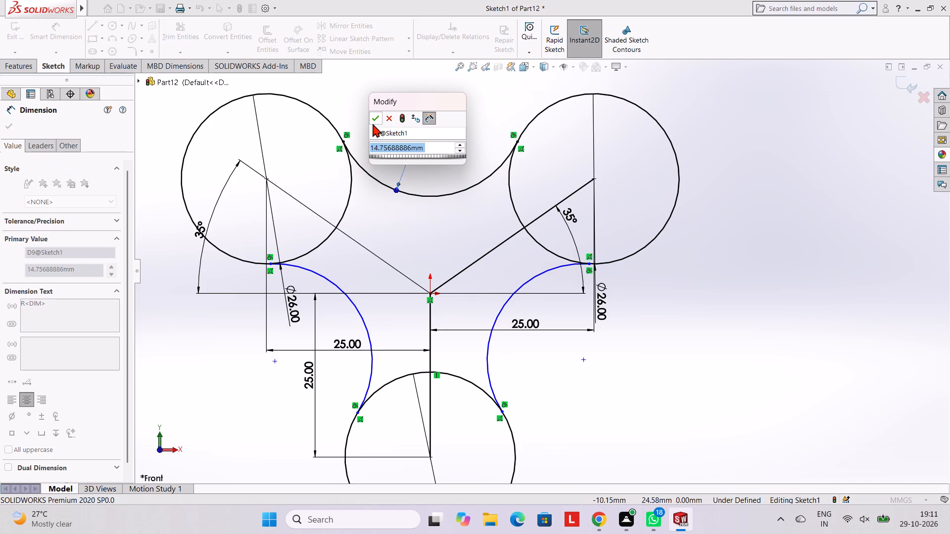
{"action": "left_click", "coordinate": [378, 119]}
{"action": "left_click", "coordinate": [442, 255]}
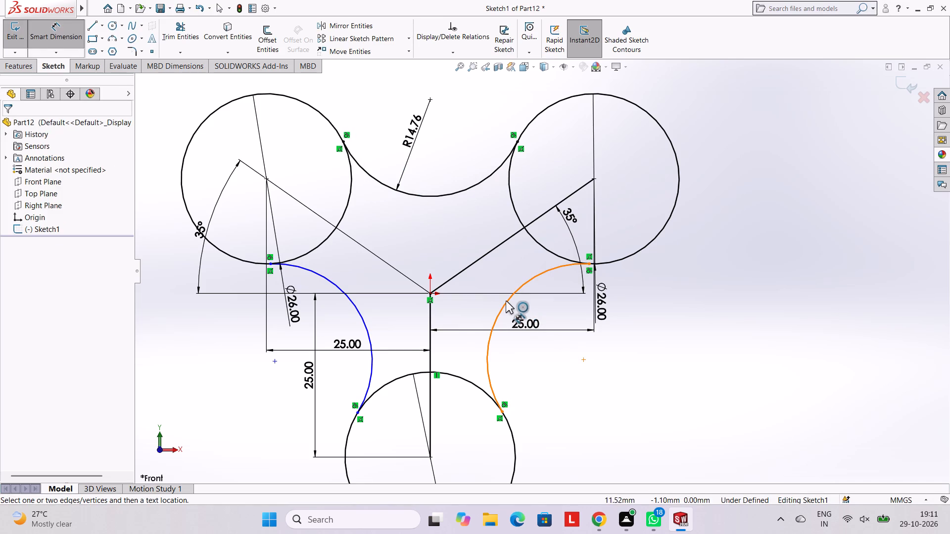
{"action": "left_click", "coordinate": [507, 301]}
{"action": "left_click", "coordinate": [537, 328]}
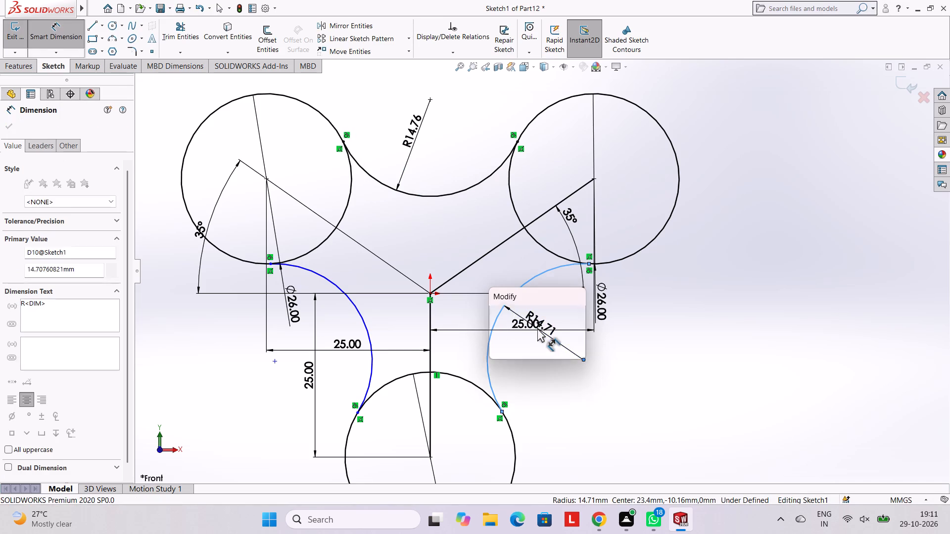
{"action": "left_click", "coordinate": [495, 313]}
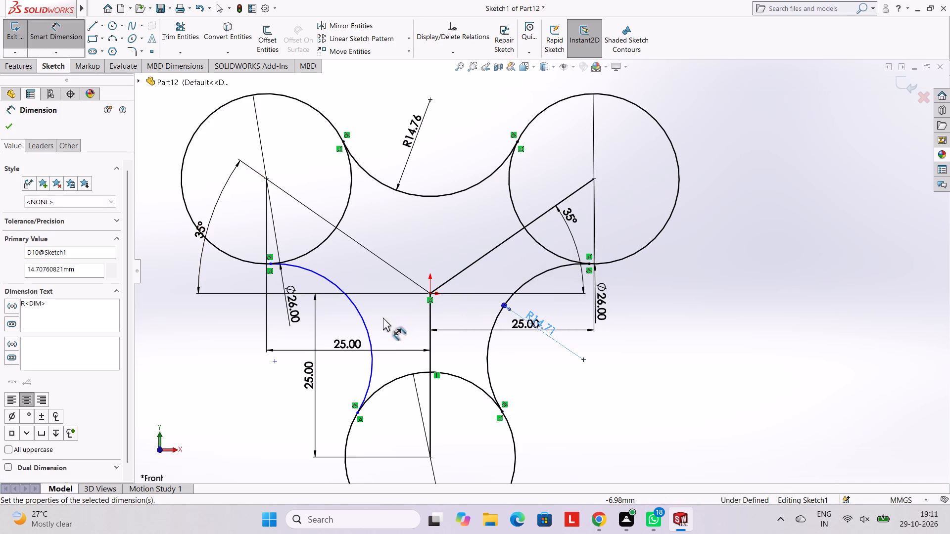
Add a radius dimension to the lower-left arc, accepting its current size.
{"action": "left_click", "coordinate": [360, 316]}
{"action": "left_click", "coordinate": [287, 354]}
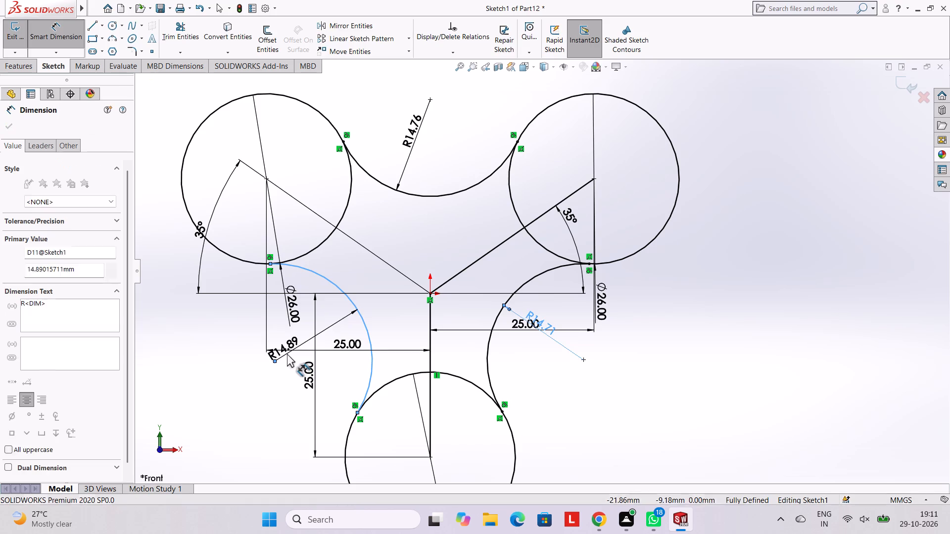
{"action": "left_click", "coordinate": [246, 335]}
{"action": "left_click", "coordinate": [239, 330]}
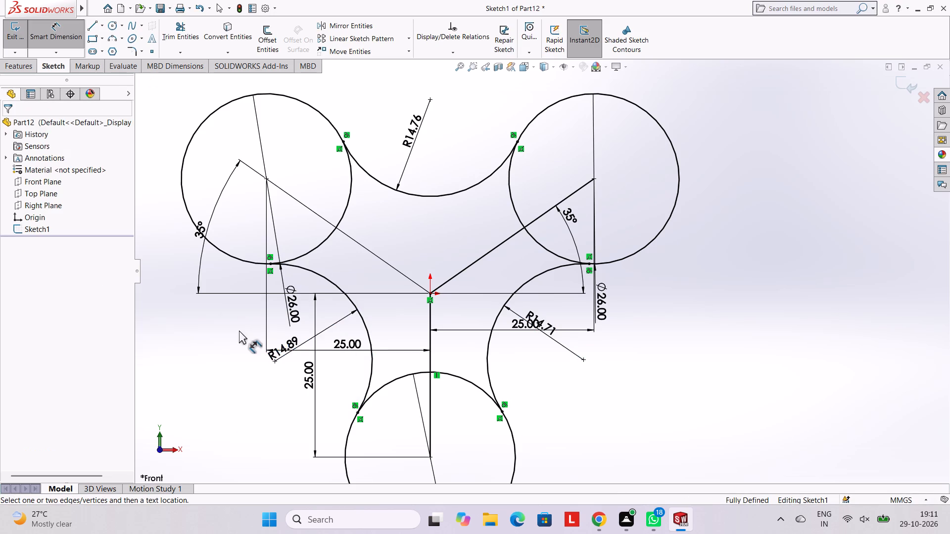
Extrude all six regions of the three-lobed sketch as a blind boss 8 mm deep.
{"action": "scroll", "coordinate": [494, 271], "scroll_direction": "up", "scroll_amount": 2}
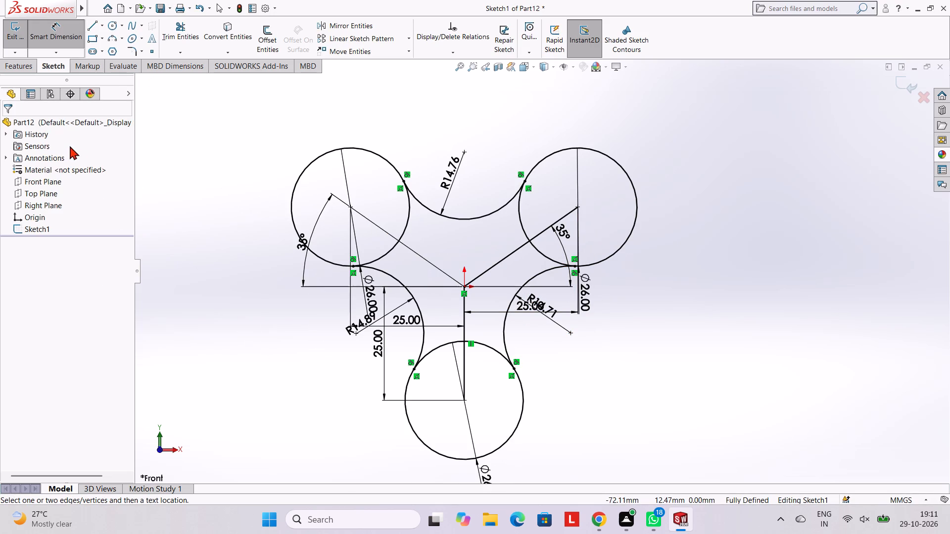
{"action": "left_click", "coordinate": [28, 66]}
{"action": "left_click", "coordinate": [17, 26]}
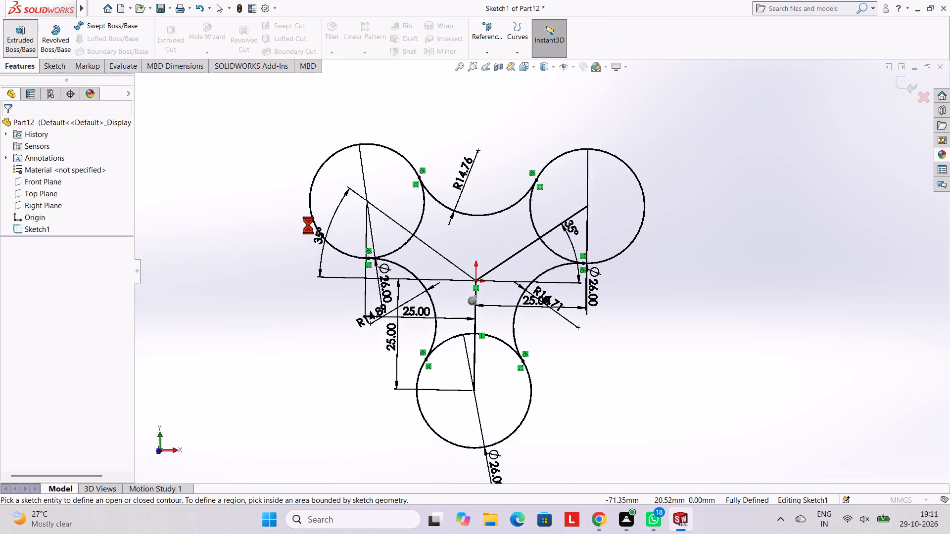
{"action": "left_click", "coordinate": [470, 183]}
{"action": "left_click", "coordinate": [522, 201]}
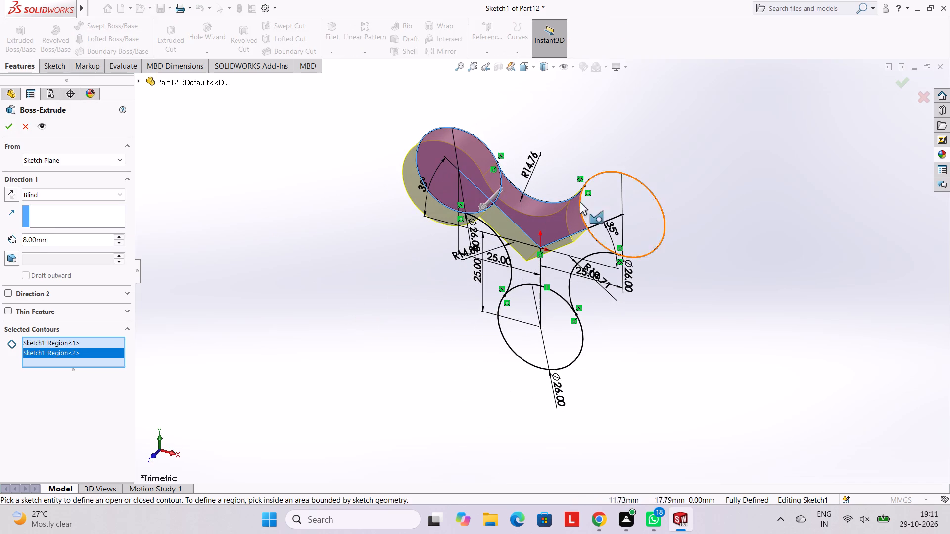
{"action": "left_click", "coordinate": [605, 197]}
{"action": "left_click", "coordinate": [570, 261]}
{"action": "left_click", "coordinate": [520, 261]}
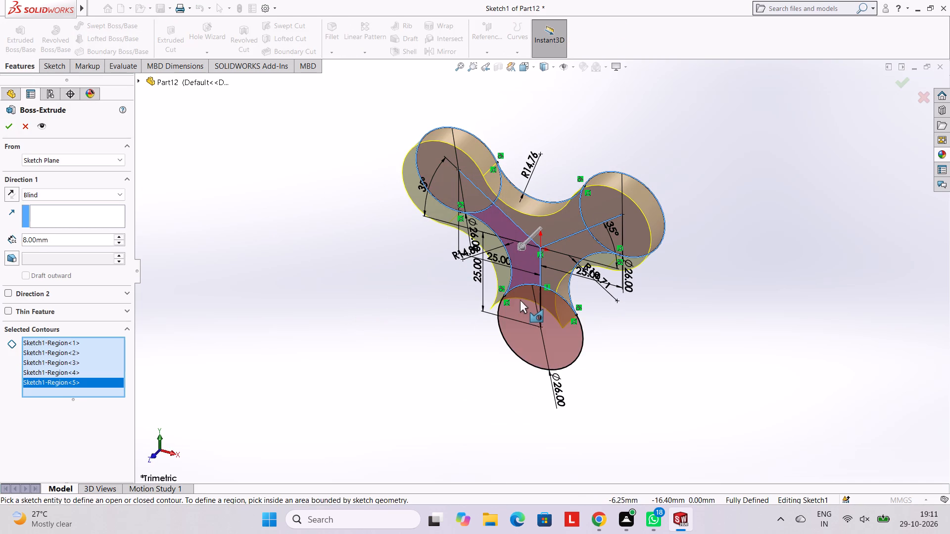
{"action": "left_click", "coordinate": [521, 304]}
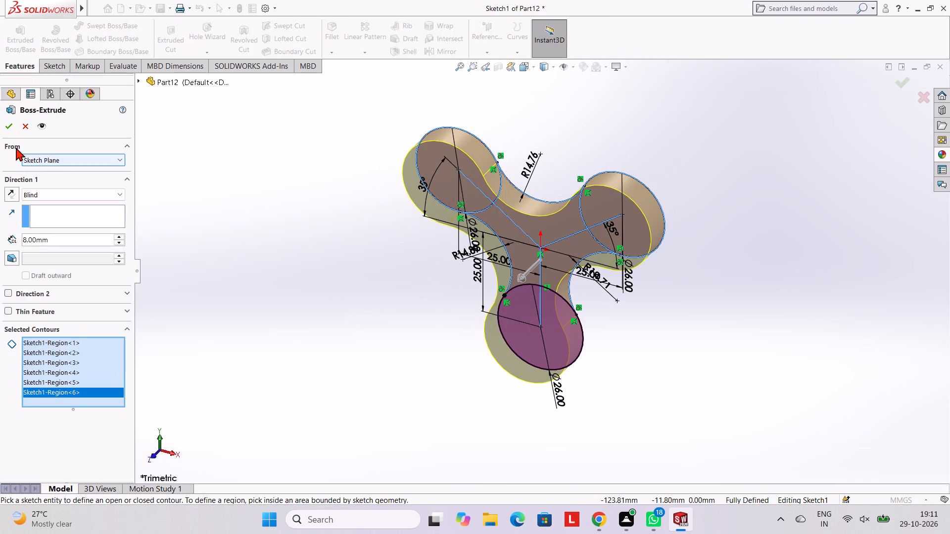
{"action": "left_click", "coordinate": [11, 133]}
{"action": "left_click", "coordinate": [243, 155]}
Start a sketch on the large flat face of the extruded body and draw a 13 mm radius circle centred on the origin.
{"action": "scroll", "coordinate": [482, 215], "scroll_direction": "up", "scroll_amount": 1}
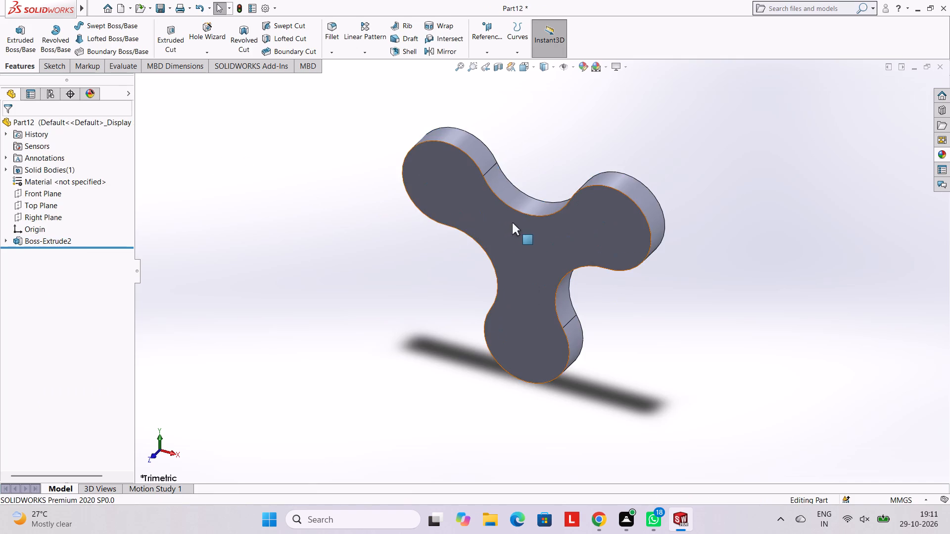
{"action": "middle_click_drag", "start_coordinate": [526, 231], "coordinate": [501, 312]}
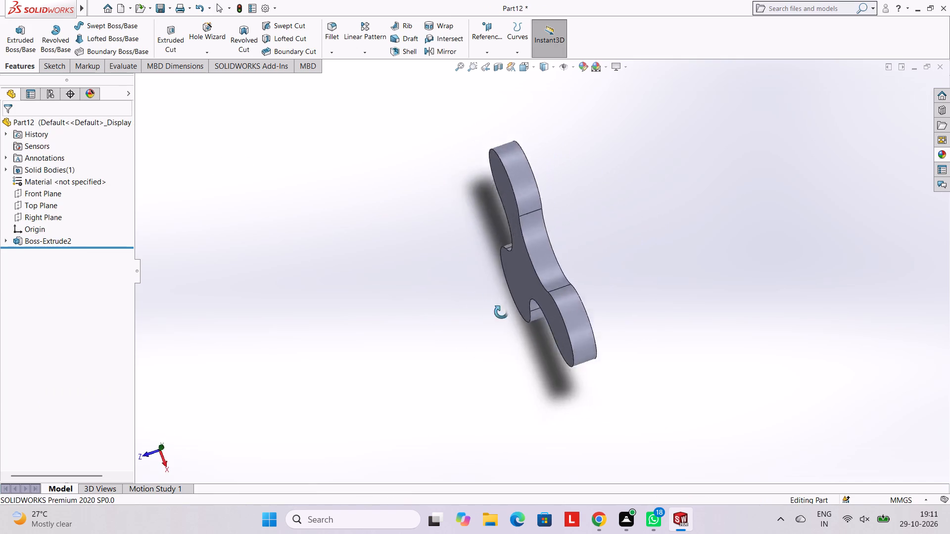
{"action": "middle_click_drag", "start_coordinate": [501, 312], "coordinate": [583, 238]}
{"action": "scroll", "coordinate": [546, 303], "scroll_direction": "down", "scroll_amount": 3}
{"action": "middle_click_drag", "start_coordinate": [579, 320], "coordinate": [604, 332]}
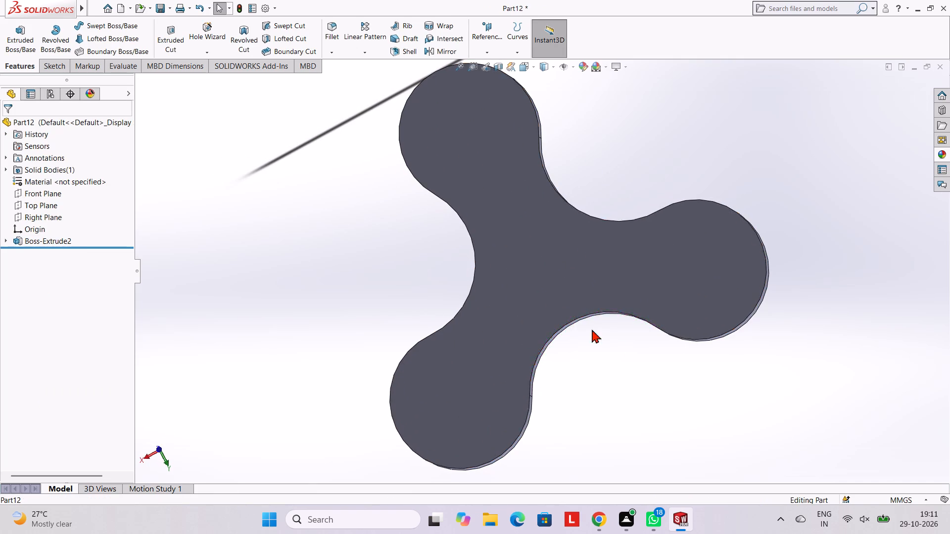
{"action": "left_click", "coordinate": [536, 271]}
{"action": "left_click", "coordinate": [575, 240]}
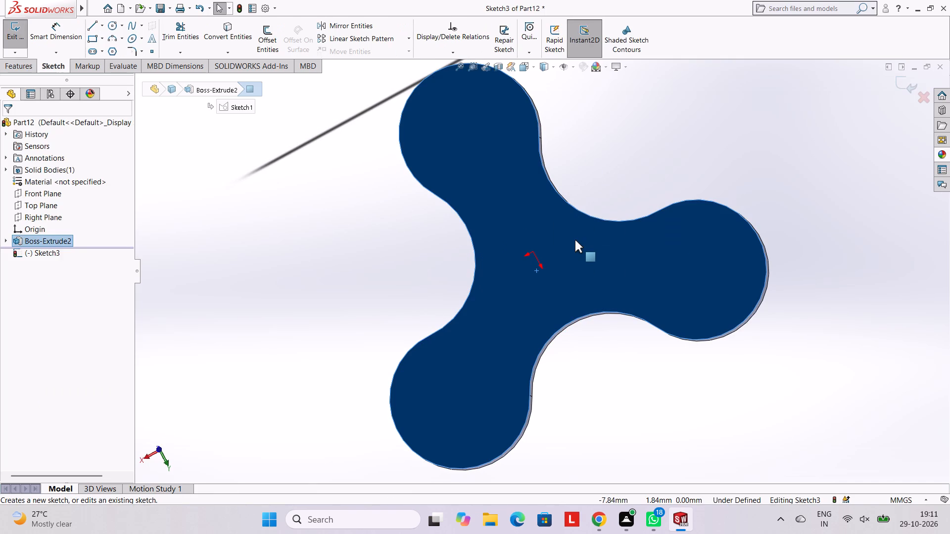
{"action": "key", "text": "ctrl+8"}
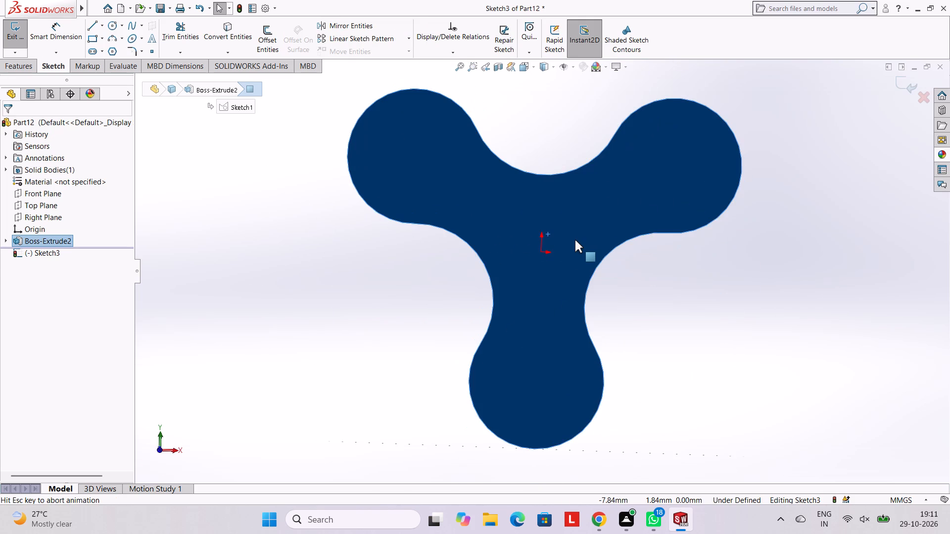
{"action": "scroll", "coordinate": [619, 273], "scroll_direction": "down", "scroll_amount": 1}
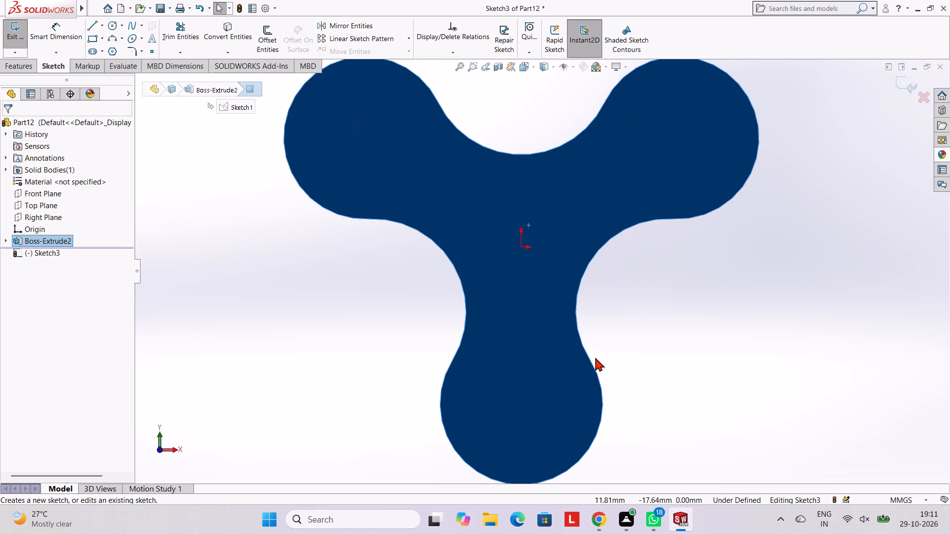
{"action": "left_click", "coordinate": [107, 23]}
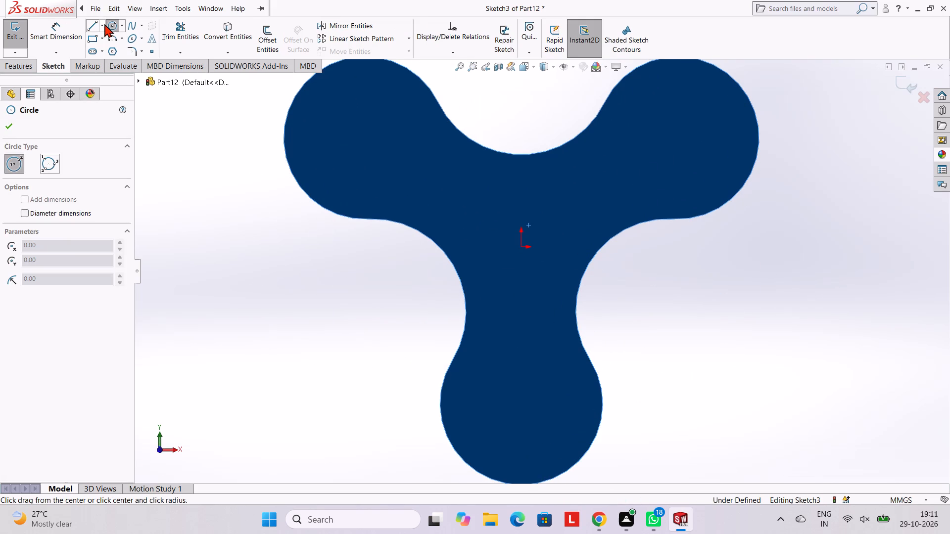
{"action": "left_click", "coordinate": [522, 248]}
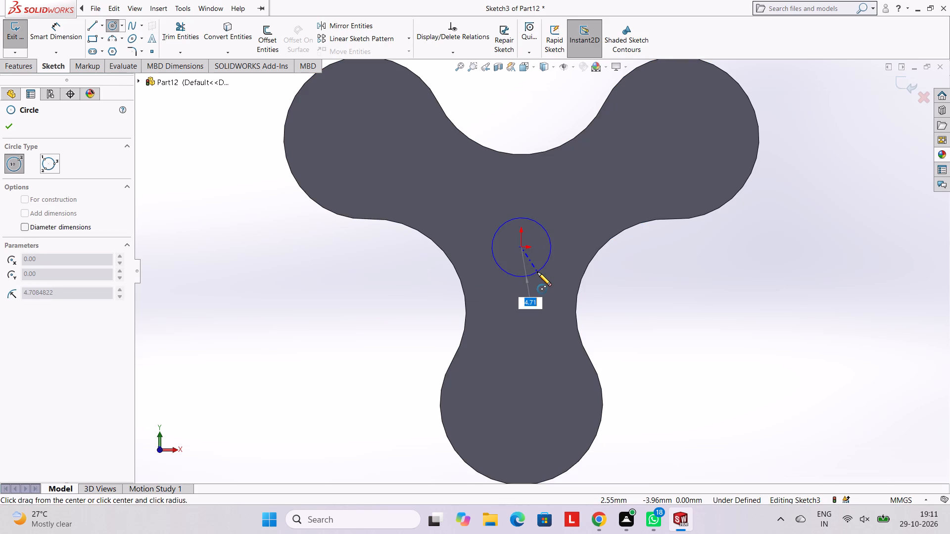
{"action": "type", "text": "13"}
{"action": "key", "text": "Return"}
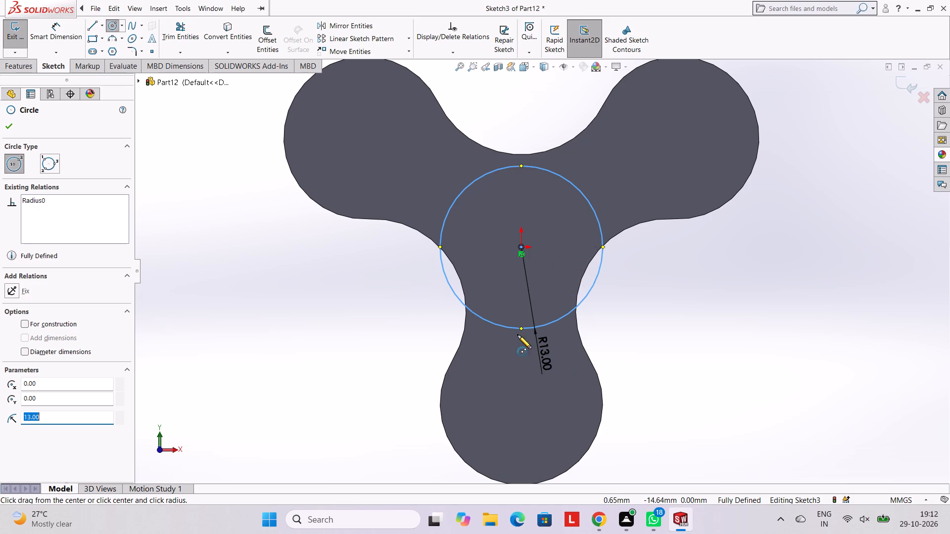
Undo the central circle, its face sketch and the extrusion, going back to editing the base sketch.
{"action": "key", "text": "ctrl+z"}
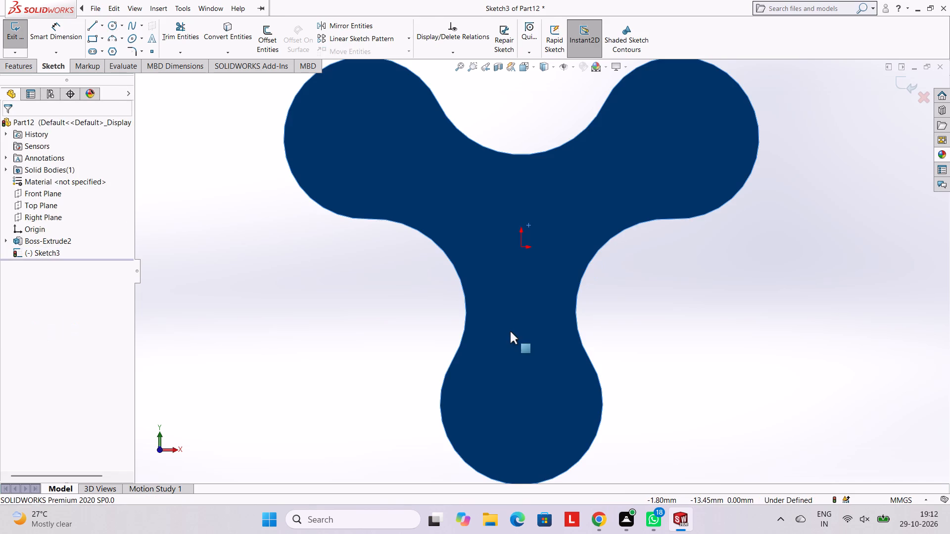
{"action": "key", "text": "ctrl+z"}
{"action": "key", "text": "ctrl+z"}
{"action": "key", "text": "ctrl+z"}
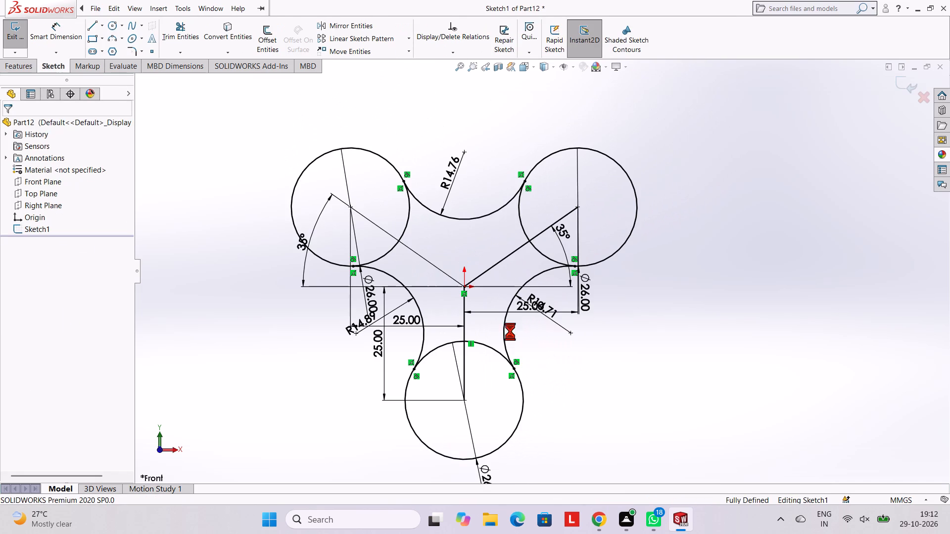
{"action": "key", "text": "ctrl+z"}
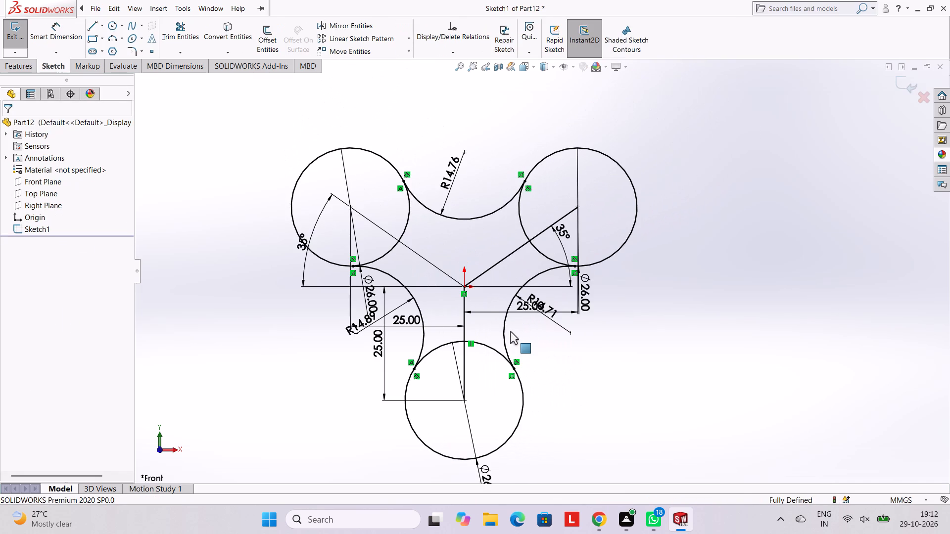
Delete the 35° angle dimensions of both upper arm lines in the base sketch.
{"action": "scroll", "coordinate": [473, 304], "scroll_direction": "down", "scroll_amount": 4}
{"action": "scroll", "coordinate": [345, 218], "scroll_direction": "up", "scroll_amount": 2}
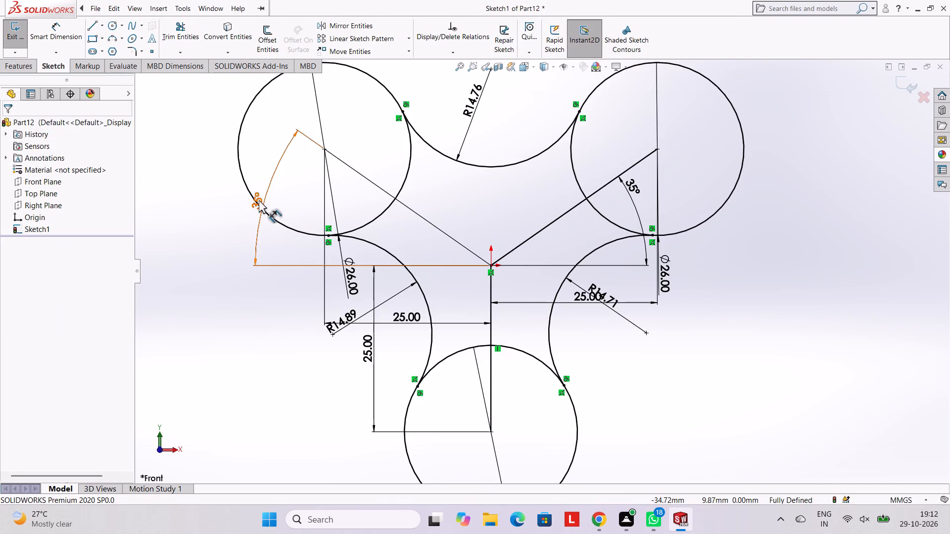
{"action": "right_click", "coordinate": [258, 200]}
{"action": "left_click", "coordinate": [304, 334]}
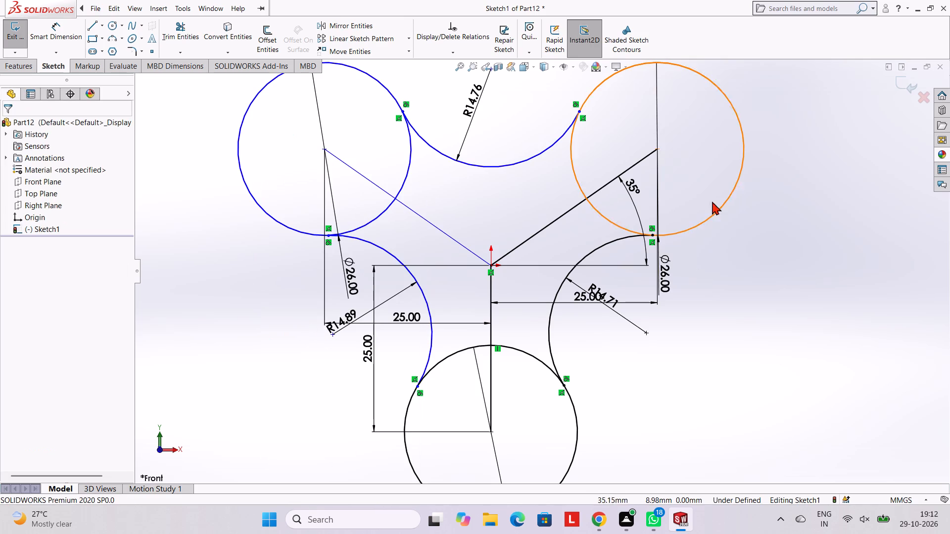
{"action": "right_click", "coordinate": [638, 182]}
{"action": "left_click", "coordinate": [677, 320]}
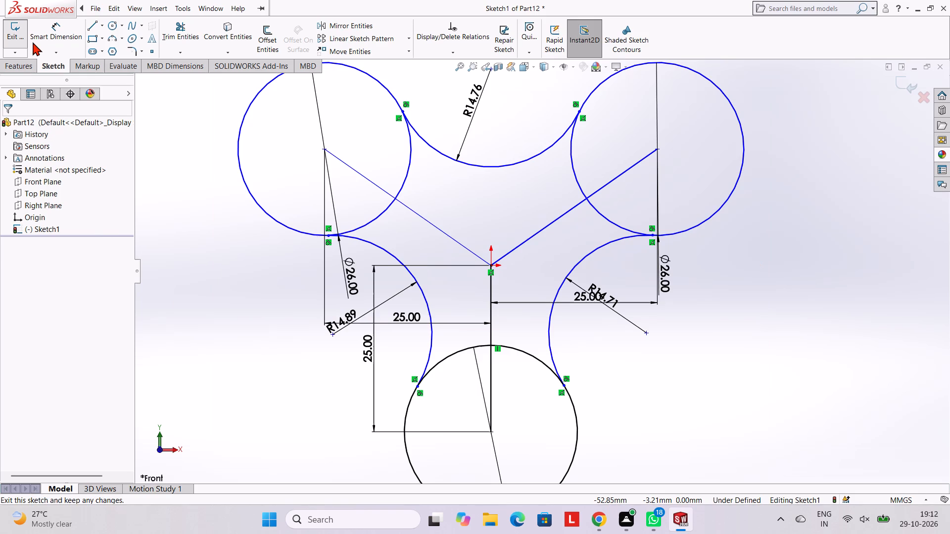
Dimension the upper-left arm line at 32° from the horizontal through the origin.
{"action": "left_click", "coordinate": [20, 70]}
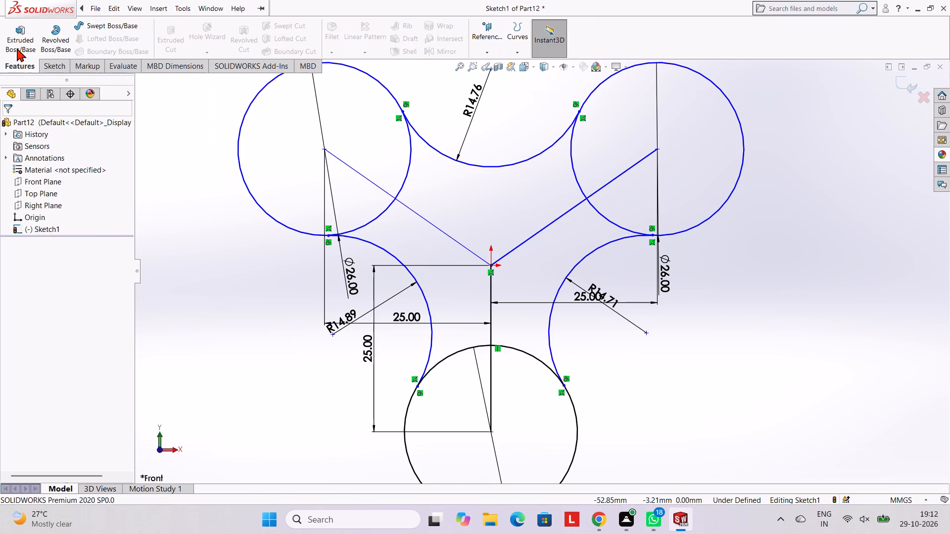
{"action": "left_click", "coordinate": [47, 63]}
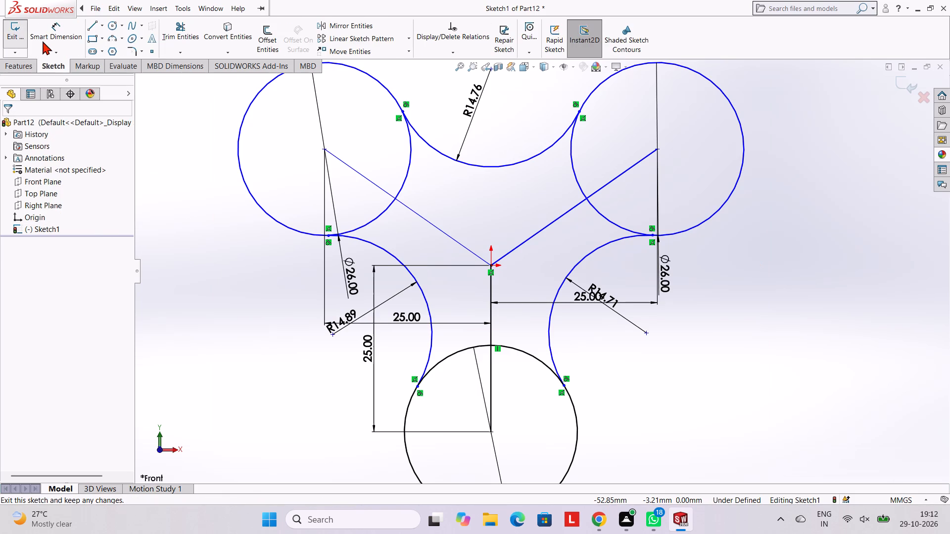
{"action": "left_click", "coordinate": [77, 32]}
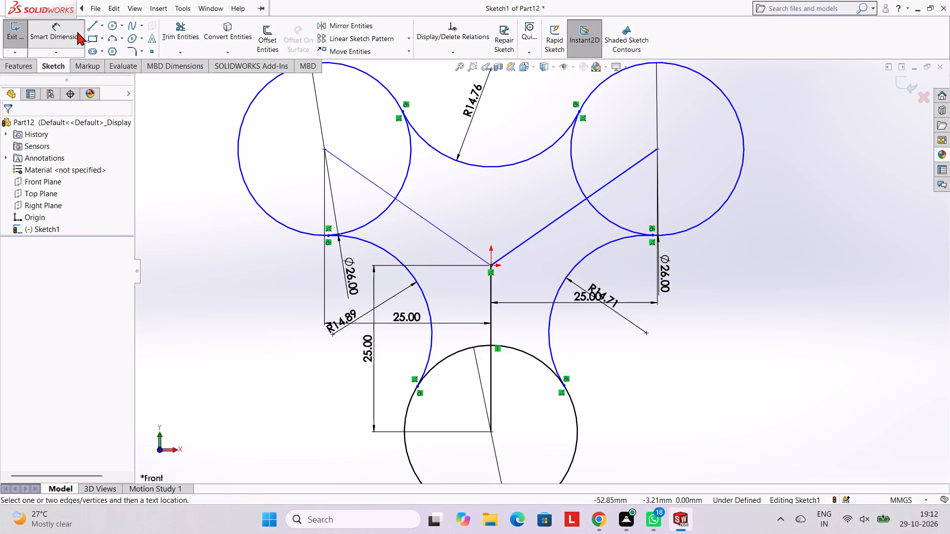
{"action": "left_click", "coordinate": [353, 170]}
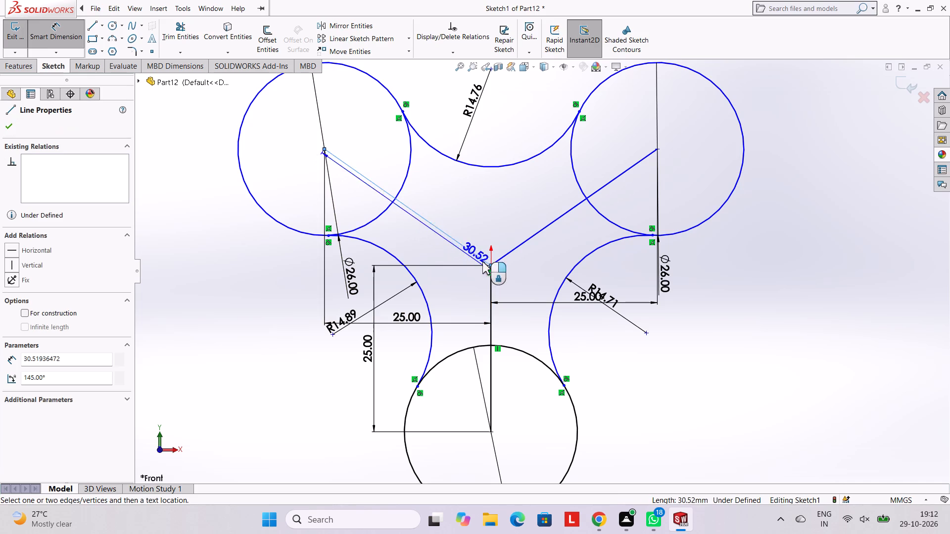
{"action": "left_click", "coordinate": [490, 268]}
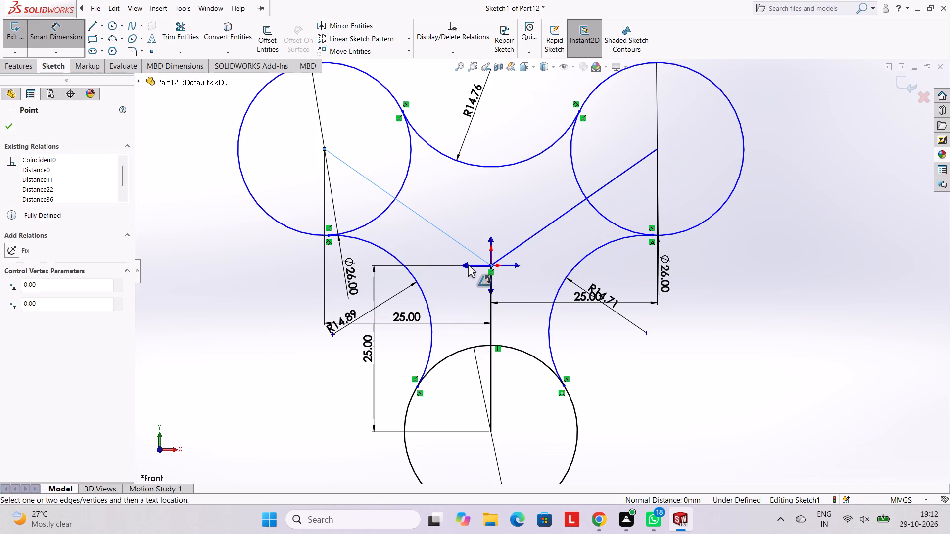
{"action": "left_click", "coordinate": [465, 264]}
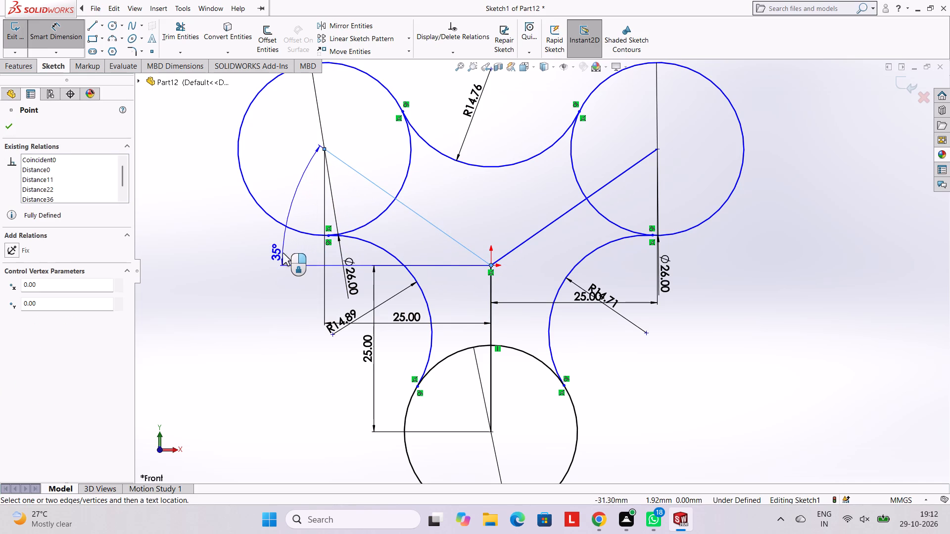
{"action": "left_click", "coordinate": [249, 257]}
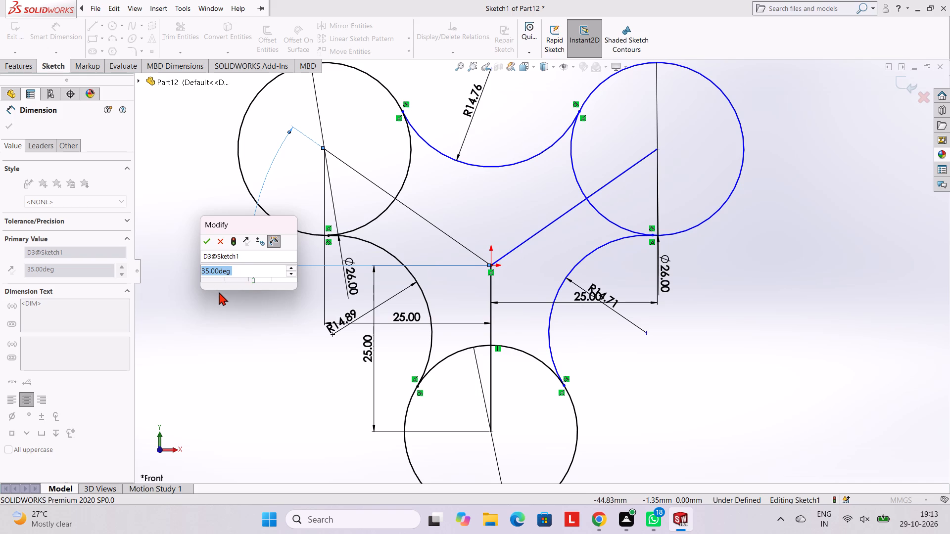
{"action": "type", "text": "32"}
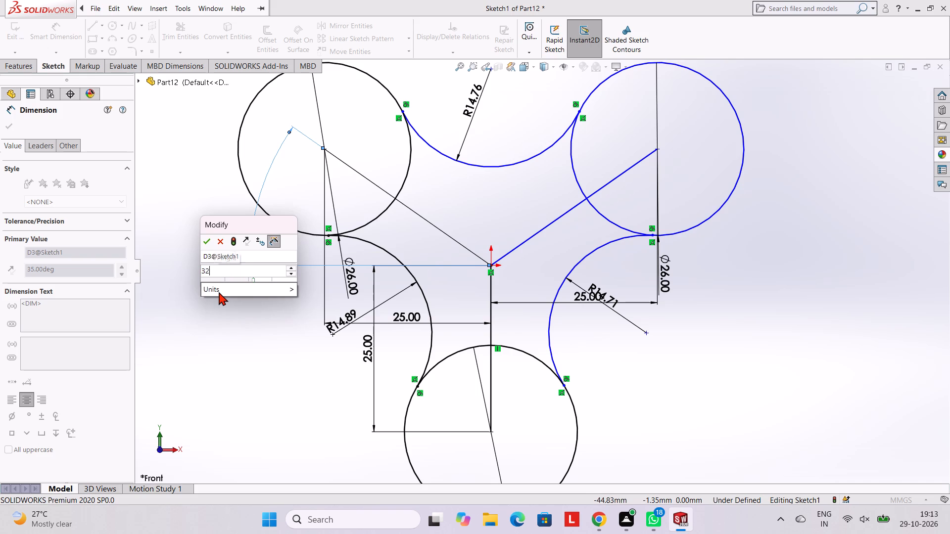
{"action": "key", "text": "Return"}
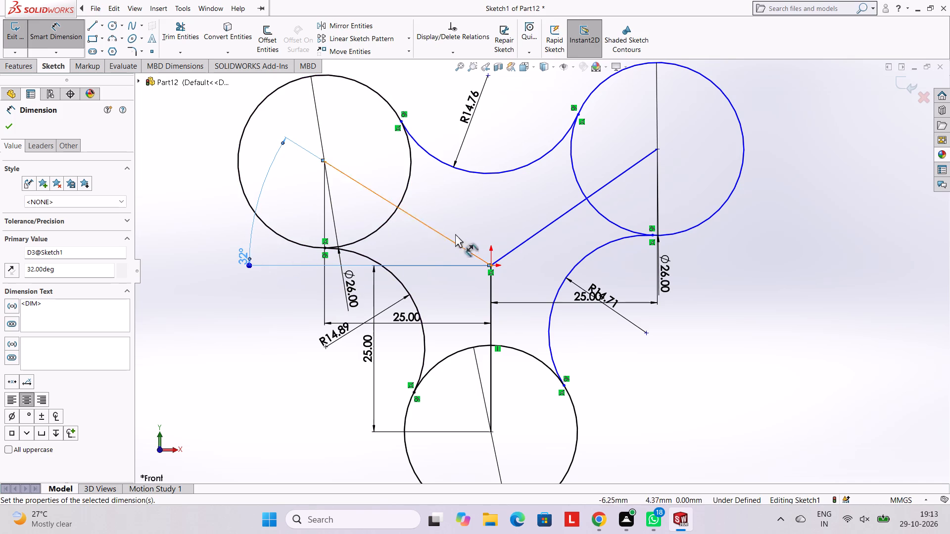
{"action": "key", "text": "Escape"}
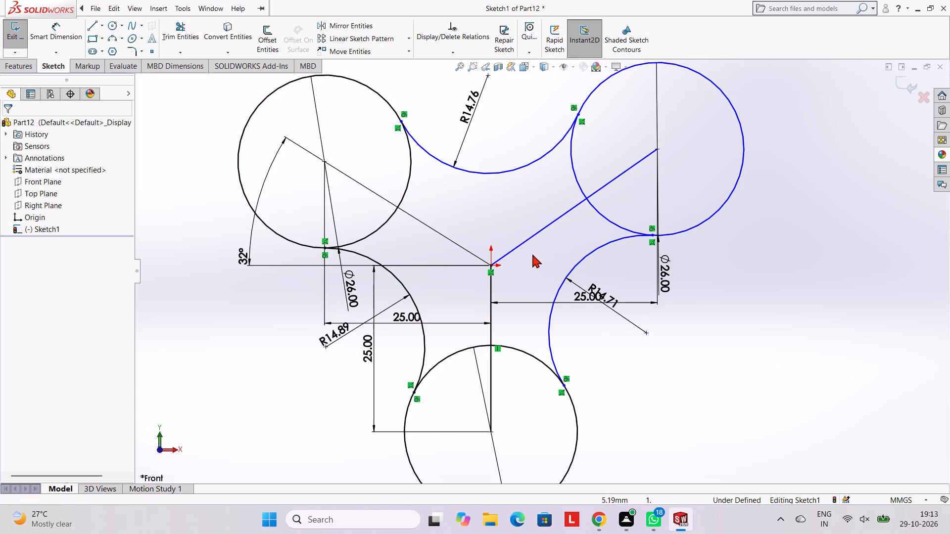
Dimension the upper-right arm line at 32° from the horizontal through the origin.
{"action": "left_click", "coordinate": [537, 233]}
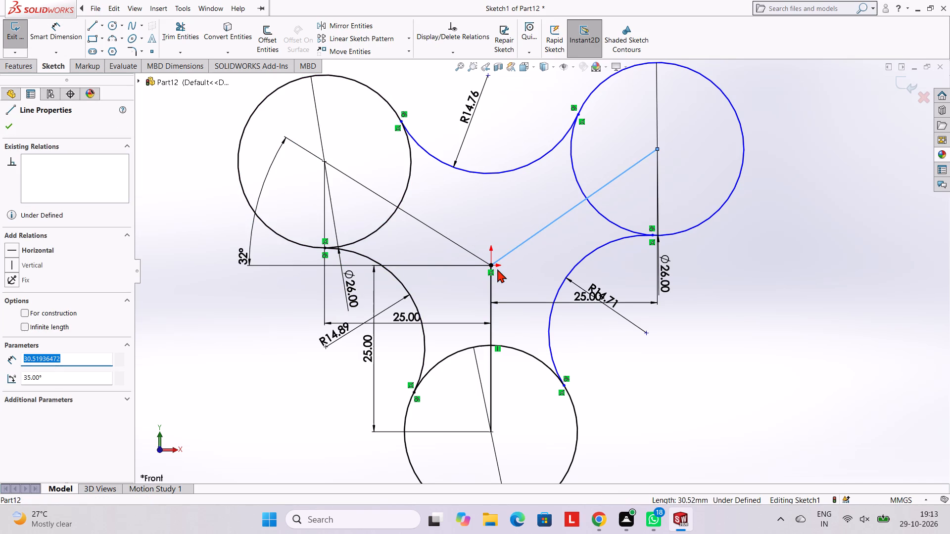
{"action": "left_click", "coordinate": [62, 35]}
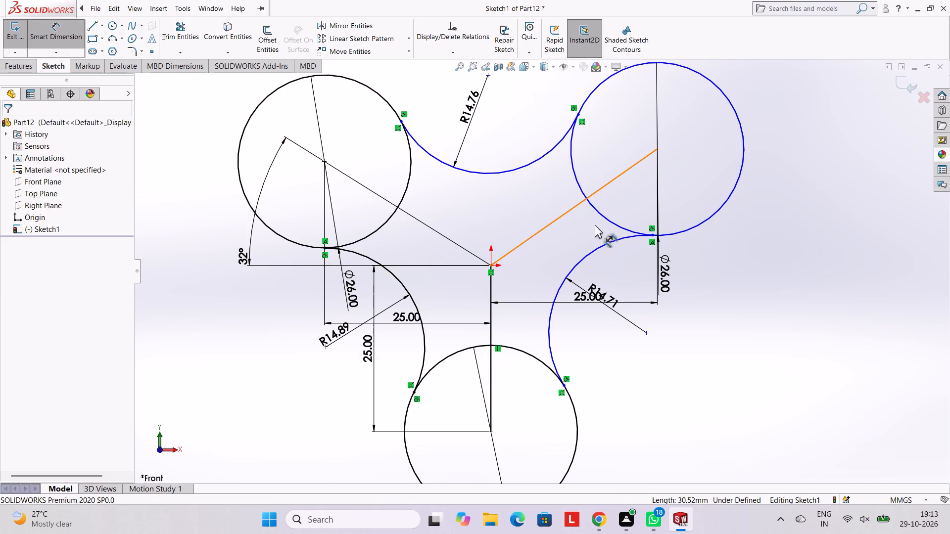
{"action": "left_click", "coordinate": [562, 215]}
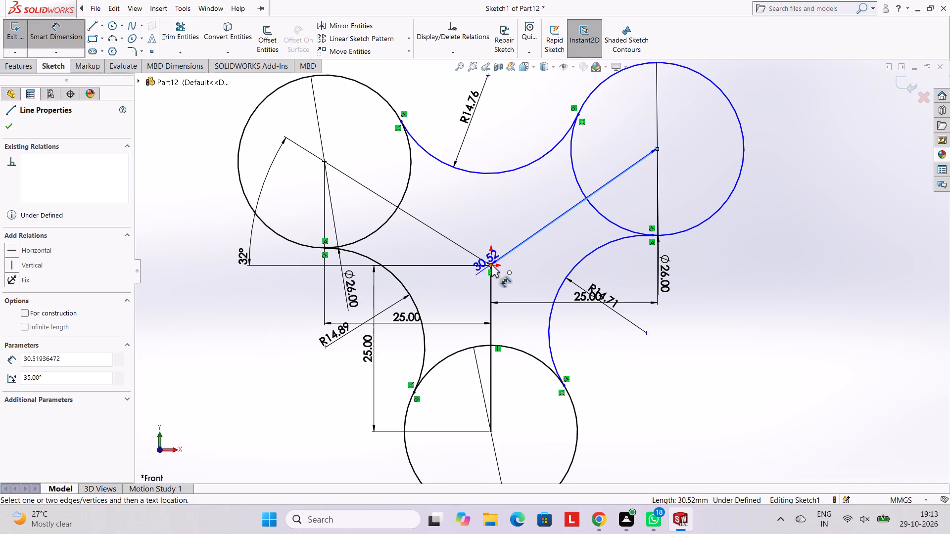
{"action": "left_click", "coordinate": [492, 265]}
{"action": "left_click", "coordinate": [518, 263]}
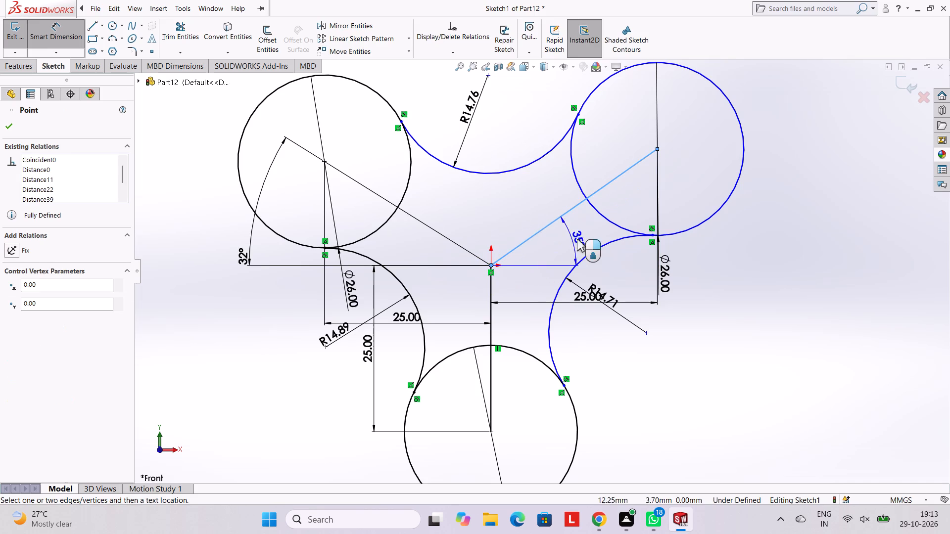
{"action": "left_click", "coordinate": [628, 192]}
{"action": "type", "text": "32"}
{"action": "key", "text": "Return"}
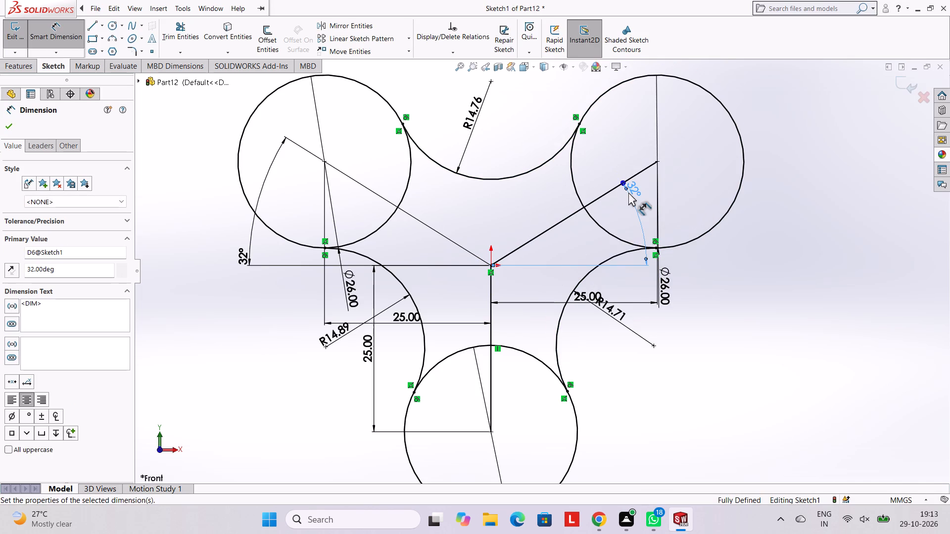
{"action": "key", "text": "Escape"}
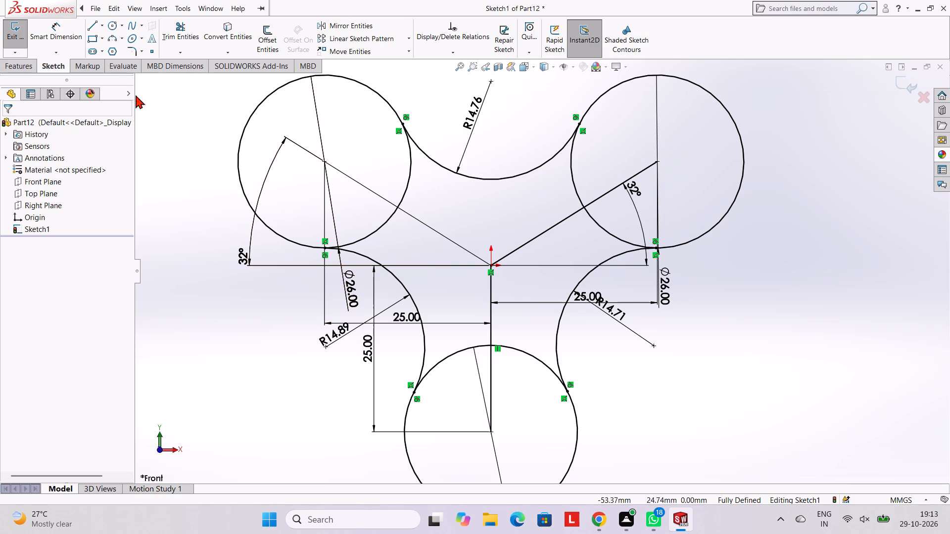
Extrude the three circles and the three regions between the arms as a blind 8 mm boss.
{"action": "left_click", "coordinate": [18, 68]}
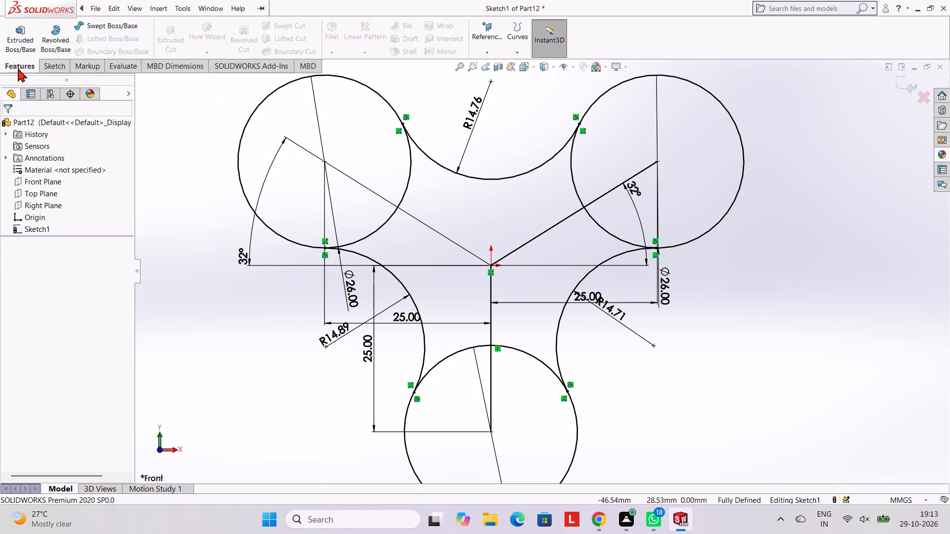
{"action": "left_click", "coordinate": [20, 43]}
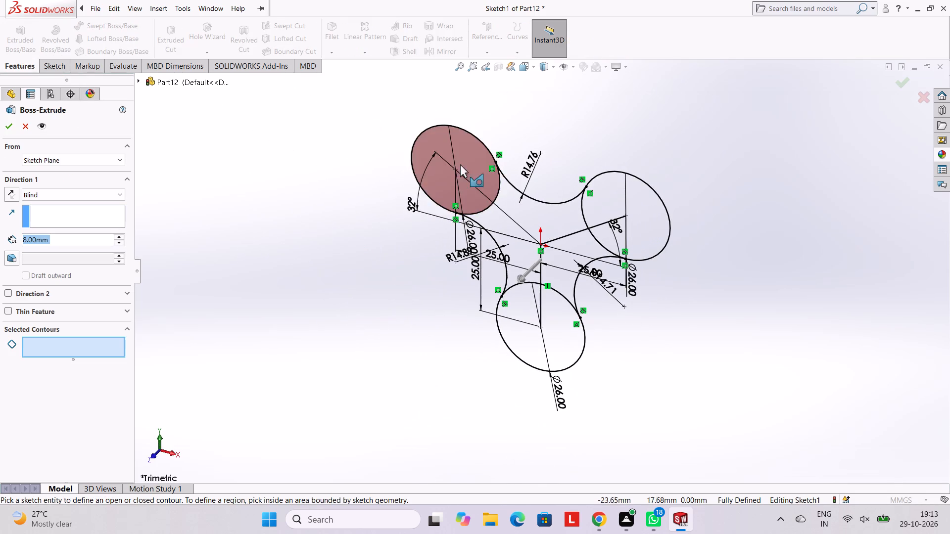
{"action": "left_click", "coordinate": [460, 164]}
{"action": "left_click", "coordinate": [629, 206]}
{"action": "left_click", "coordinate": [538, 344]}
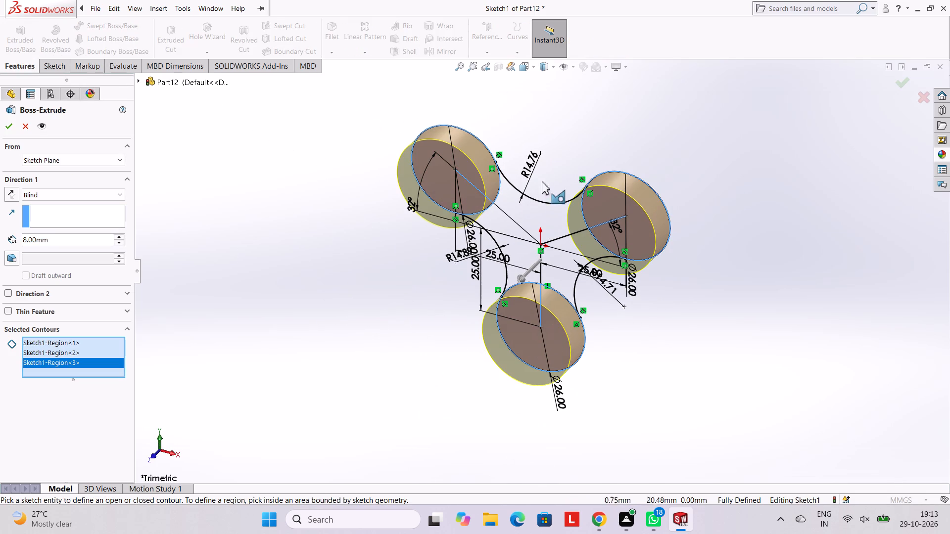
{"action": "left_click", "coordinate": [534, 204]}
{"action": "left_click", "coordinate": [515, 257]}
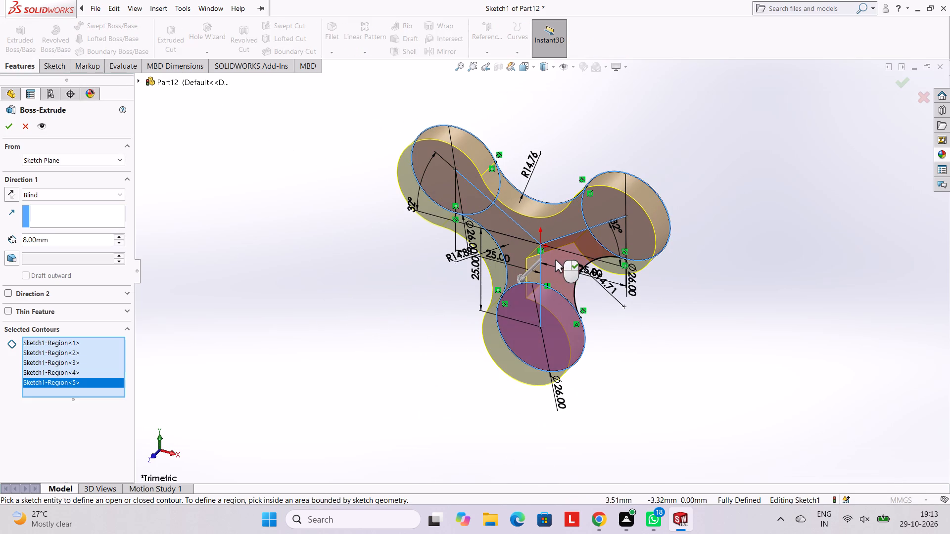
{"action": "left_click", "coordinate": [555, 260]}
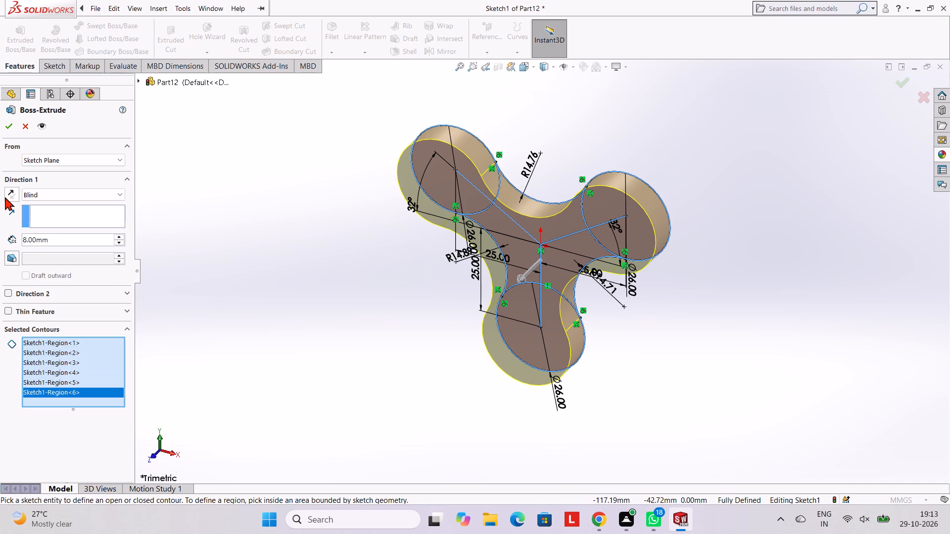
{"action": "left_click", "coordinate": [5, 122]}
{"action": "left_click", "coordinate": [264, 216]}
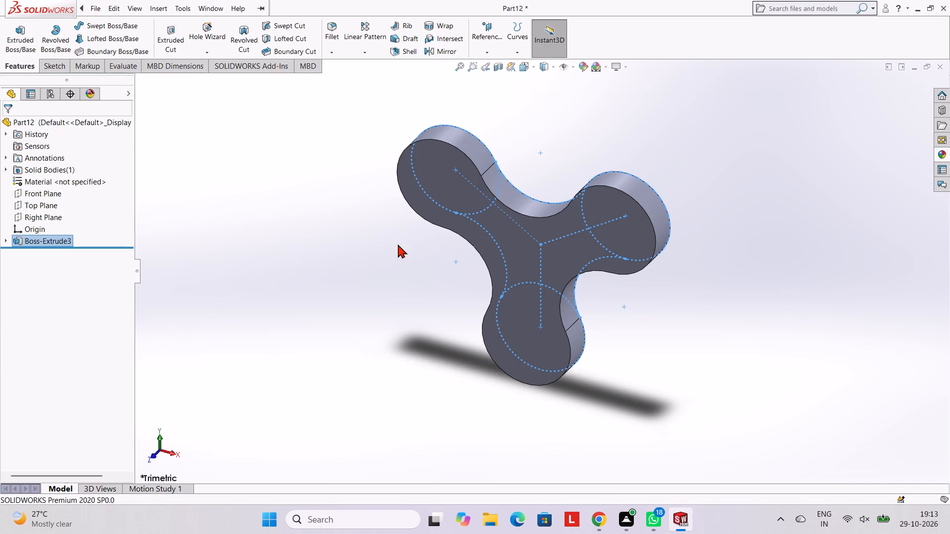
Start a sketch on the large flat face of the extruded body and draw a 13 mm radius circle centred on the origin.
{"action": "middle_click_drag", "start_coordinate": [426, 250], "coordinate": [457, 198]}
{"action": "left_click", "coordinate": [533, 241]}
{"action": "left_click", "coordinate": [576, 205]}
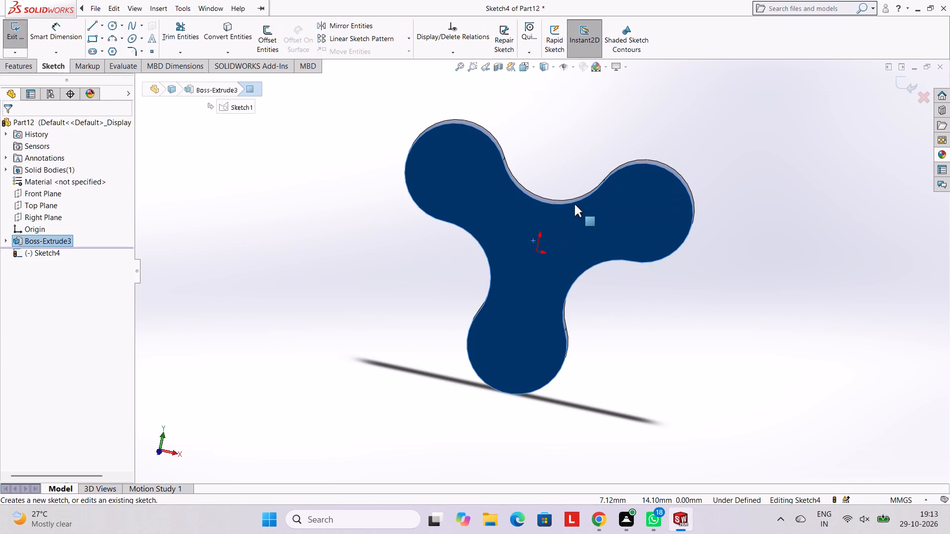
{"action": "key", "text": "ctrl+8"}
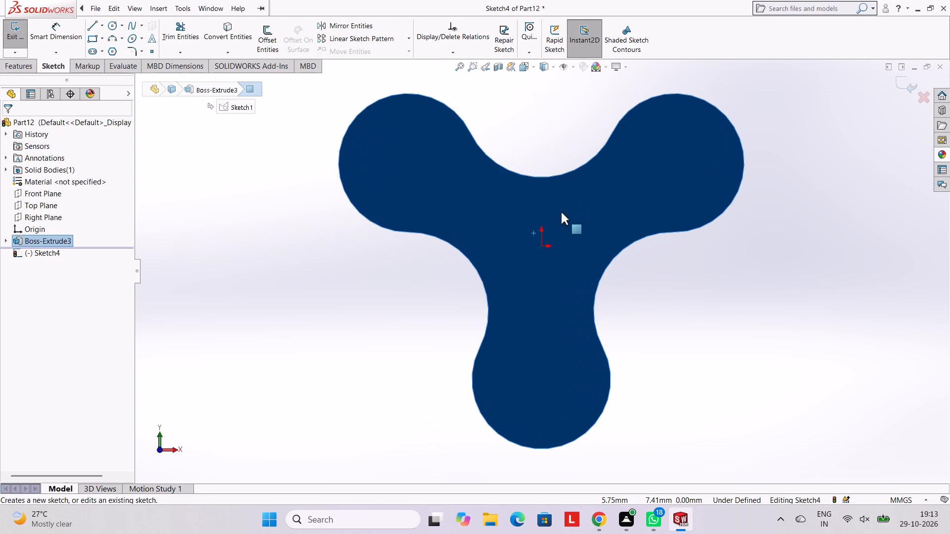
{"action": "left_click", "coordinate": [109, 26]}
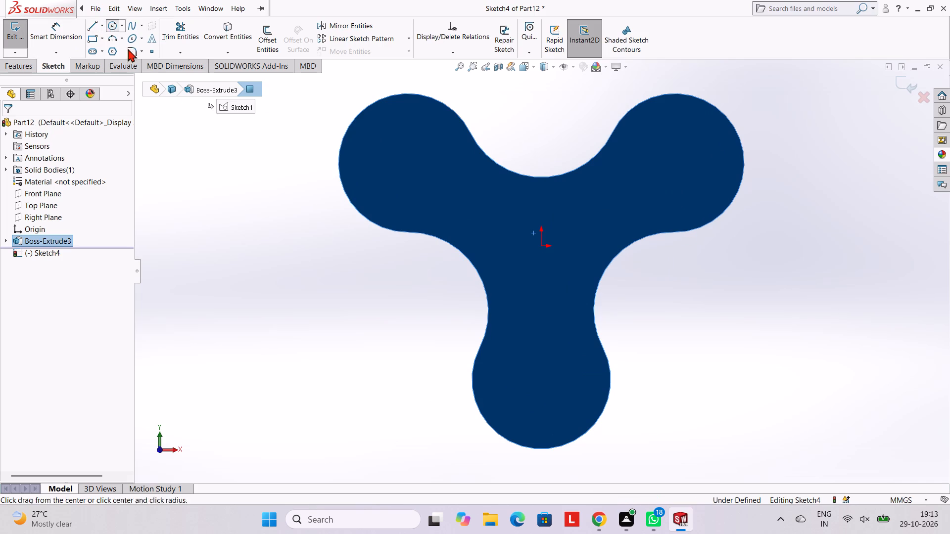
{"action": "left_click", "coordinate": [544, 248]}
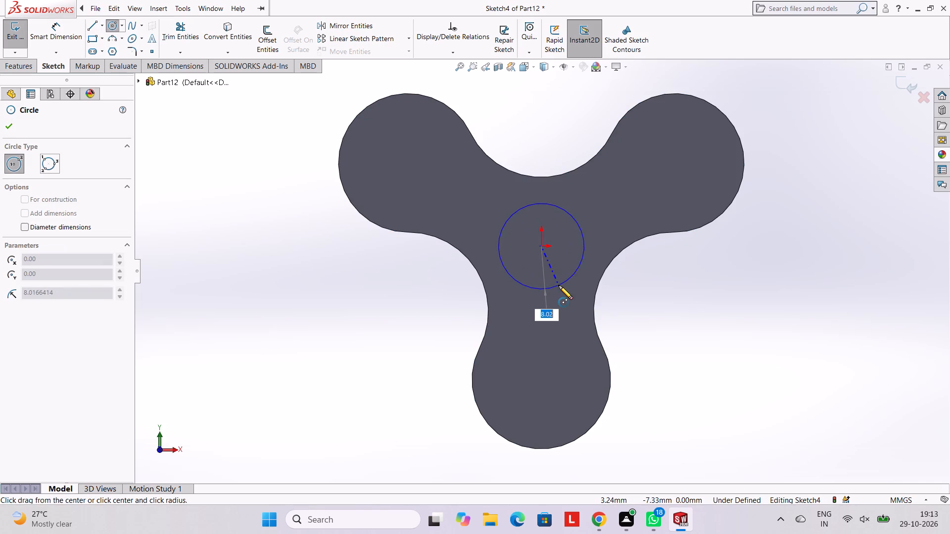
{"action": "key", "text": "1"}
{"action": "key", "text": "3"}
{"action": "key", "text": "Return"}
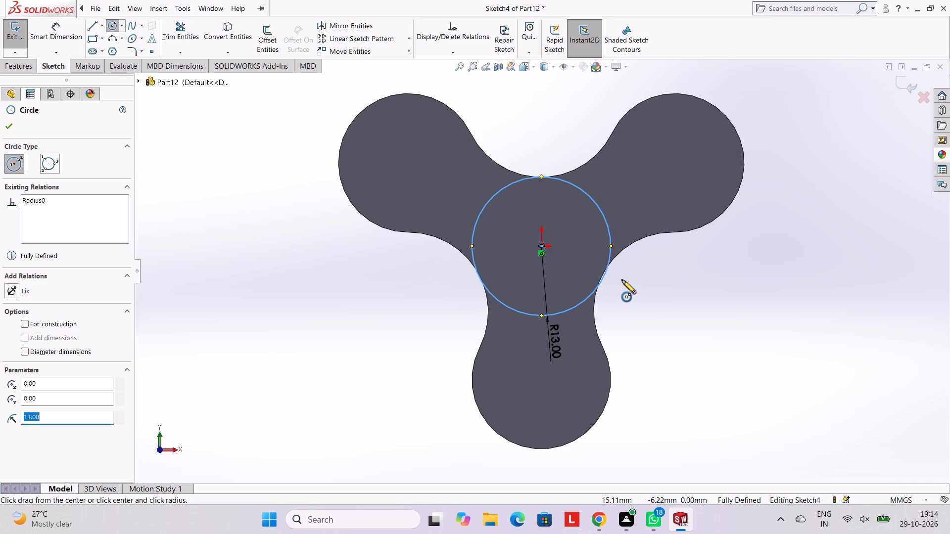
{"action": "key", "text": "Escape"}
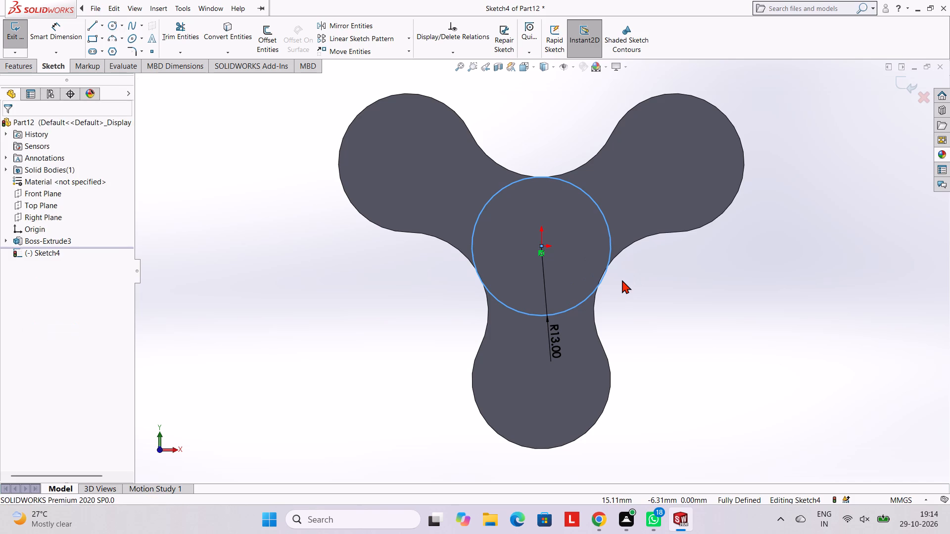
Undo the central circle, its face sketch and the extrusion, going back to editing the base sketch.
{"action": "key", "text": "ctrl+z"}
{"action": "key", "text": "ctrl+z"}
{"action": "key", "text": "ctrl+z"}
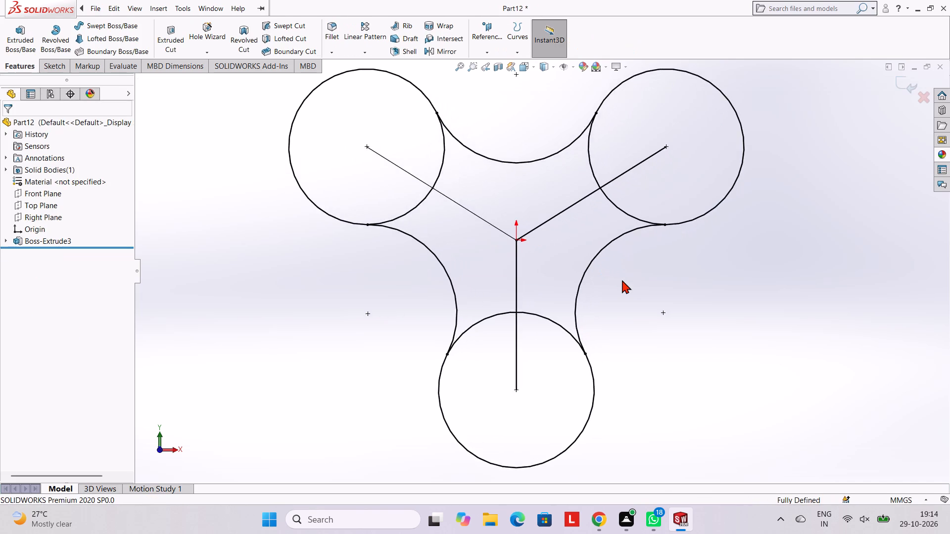
Delete the 32° angle dimension of the upper-left arm line in the base sketch.
{"action": "right_click", "coordinate": [238, 254]}
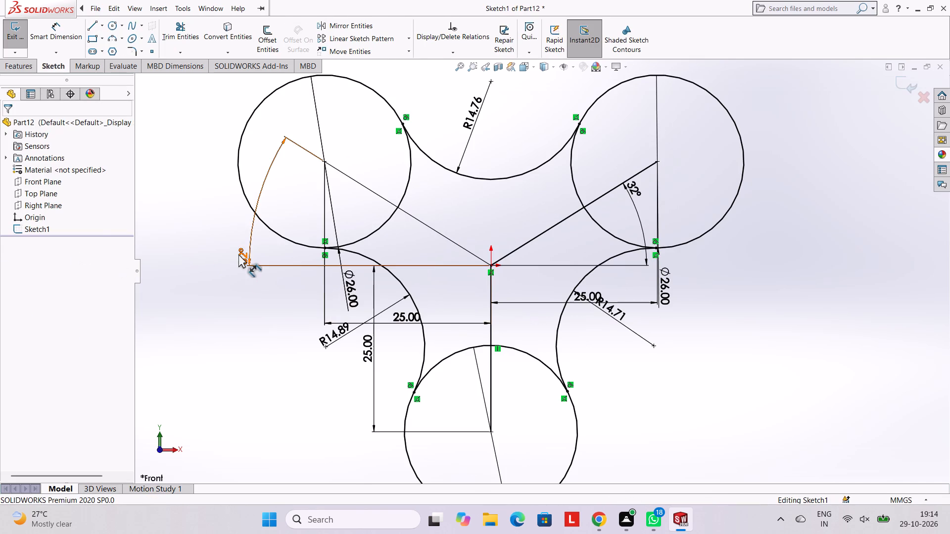
{"action": "left_click", "coordinate": [262, 385]}
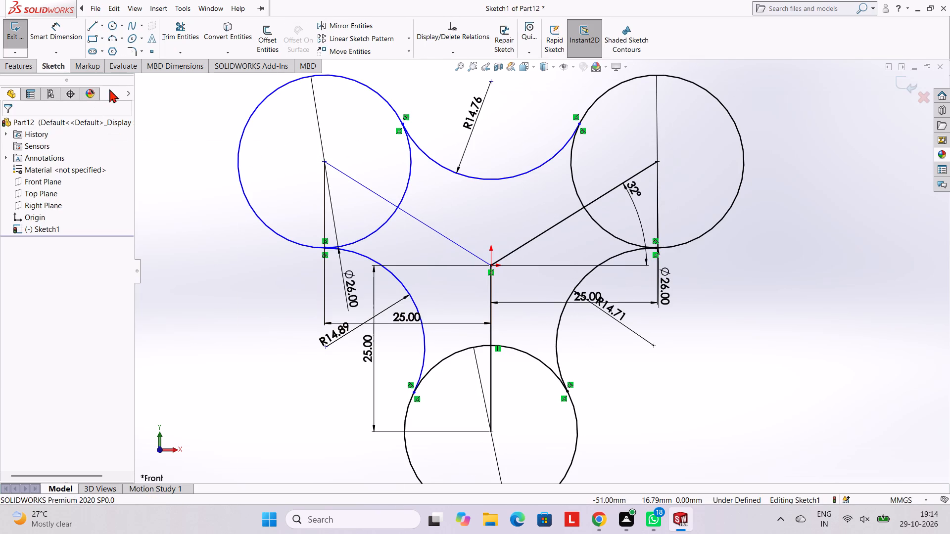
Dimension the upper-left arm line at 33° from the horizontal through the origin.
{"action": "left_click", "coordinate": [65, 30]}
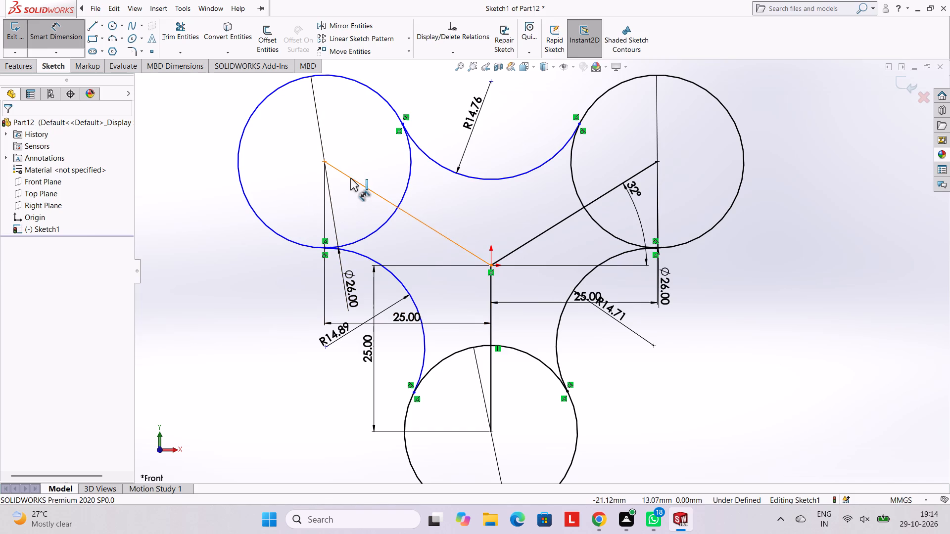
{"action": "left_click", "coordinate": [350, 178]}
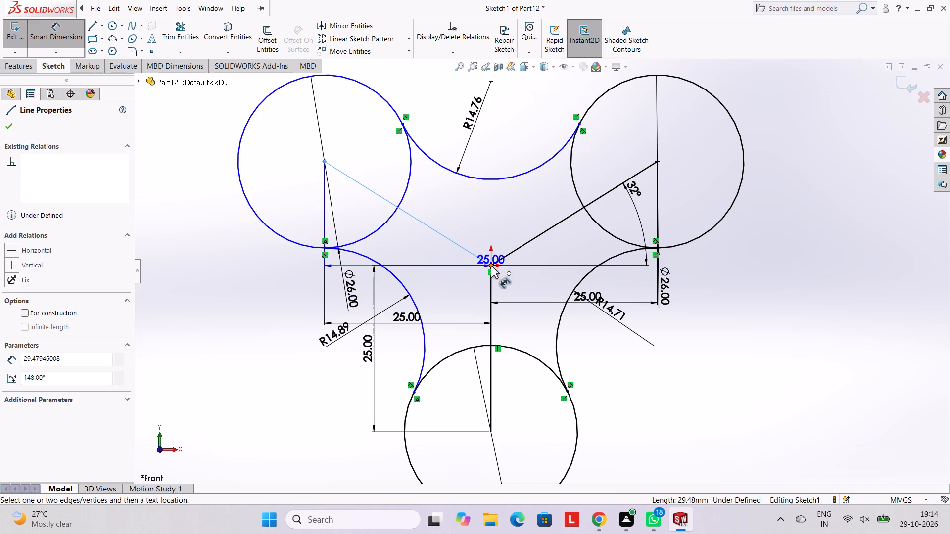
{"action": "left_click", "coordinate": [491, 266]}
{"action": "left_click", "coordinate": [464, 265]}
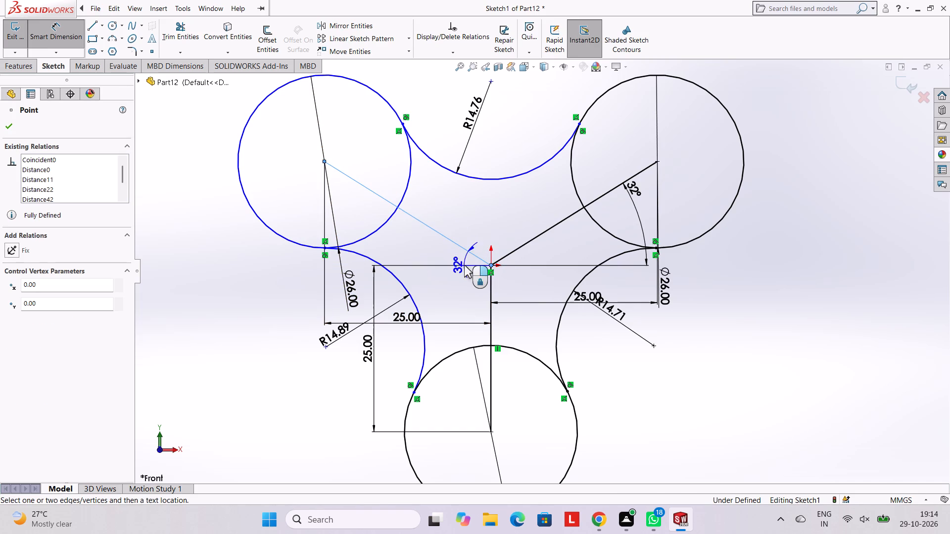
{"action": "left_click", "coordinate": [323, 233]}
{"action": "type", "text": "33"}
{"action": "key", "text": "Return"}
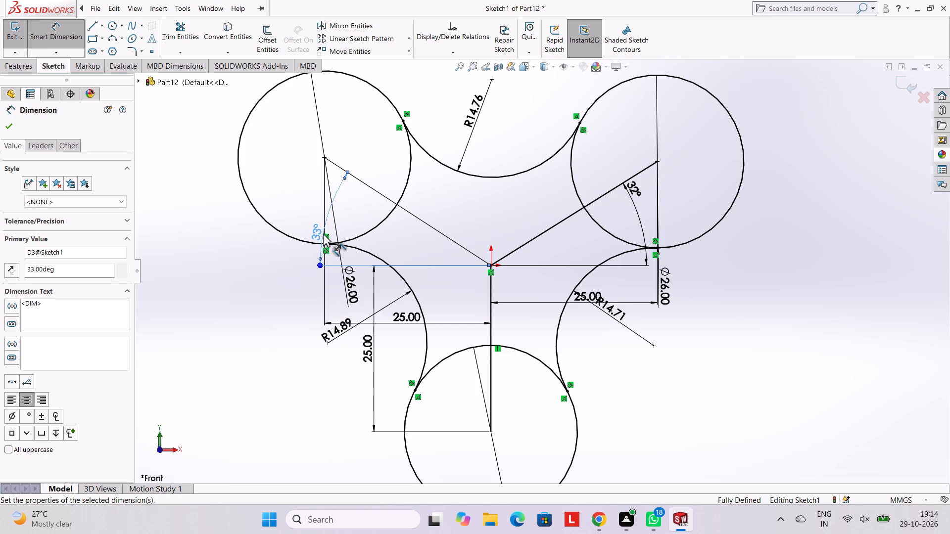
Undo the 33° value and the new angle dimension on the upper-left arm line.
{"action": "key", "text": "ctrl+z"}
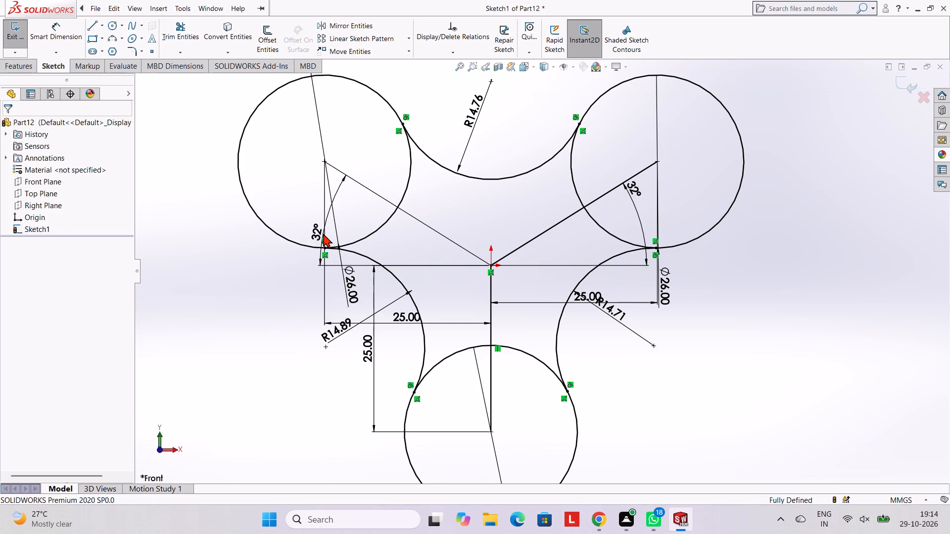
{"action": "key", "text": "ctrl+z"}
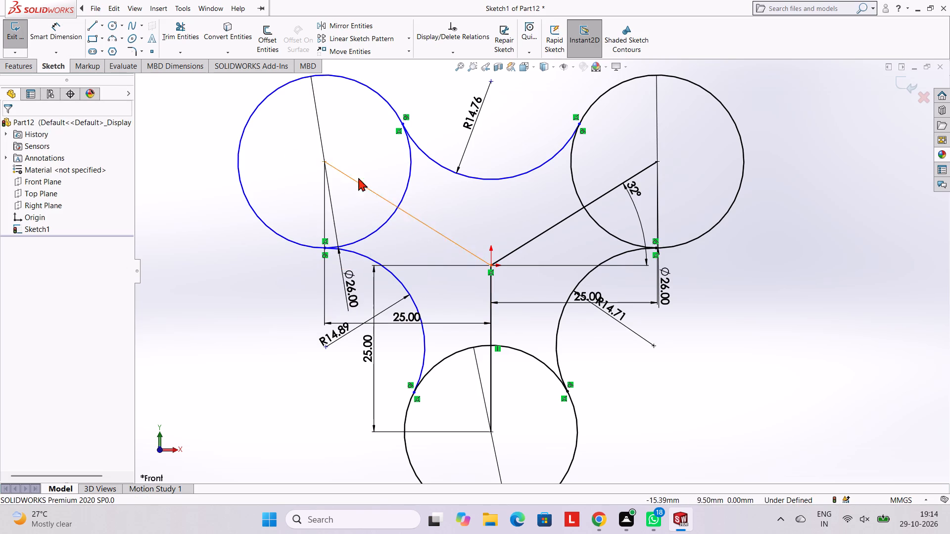
Dimension the upper-left arm line at 31° from the horizontal through the origin.
{"action": "left_click", "coordinate": [72, 32]}
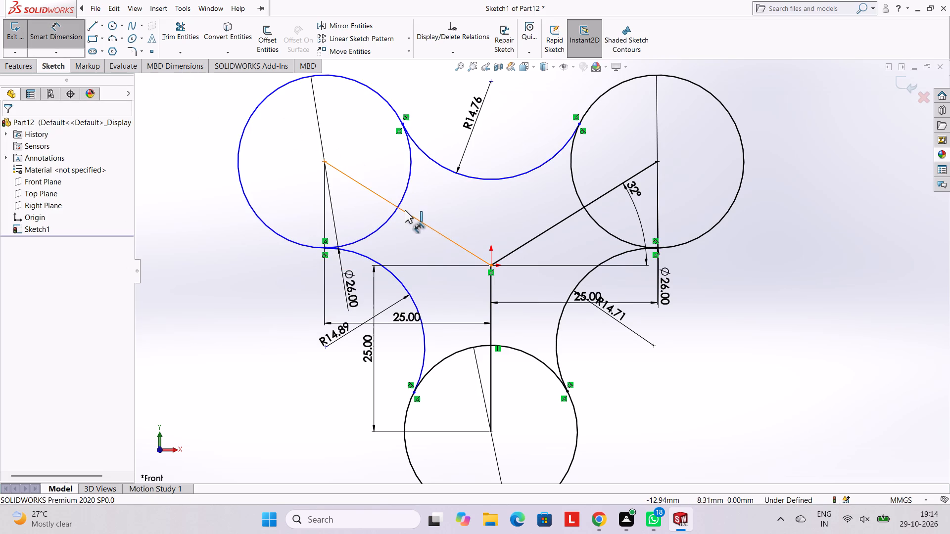
{"action": "left_click", "coordinate": [405, 210]}
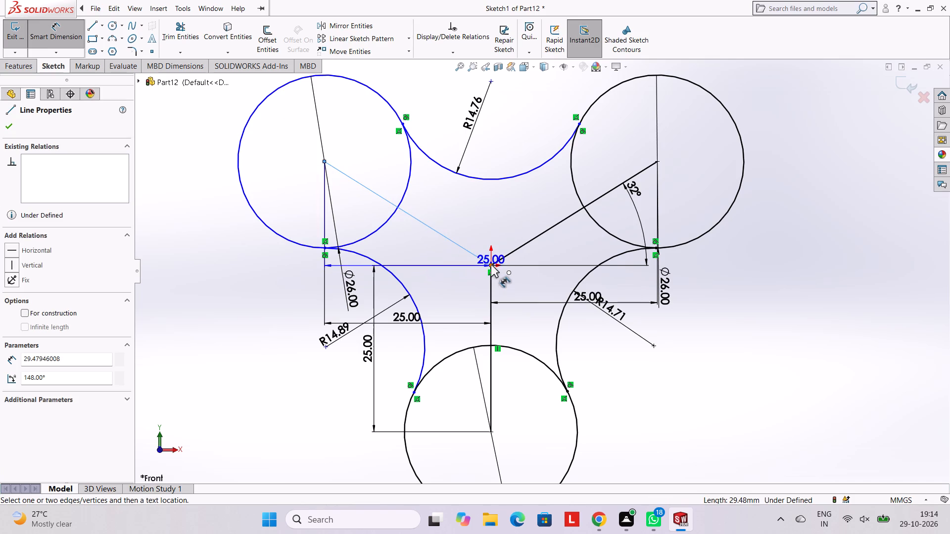
{"action": "left_click", "coordinate": [492, 265]}
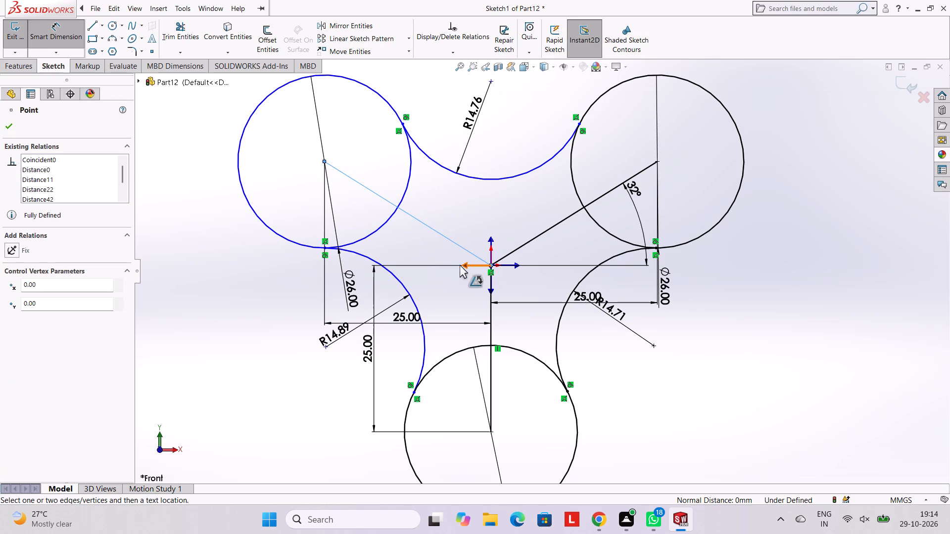
{"action": "left_click", "coordinate": [463, 265]}
{"action": "left_click", "coordinate": [310, 202]}
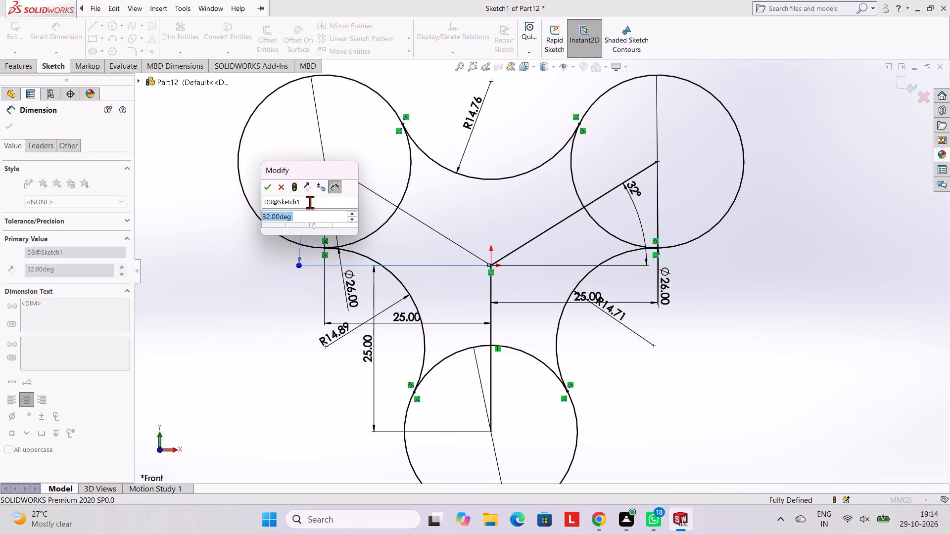
{"action": "type", "text": "31"}
{"action": "key", "text": "Return"}
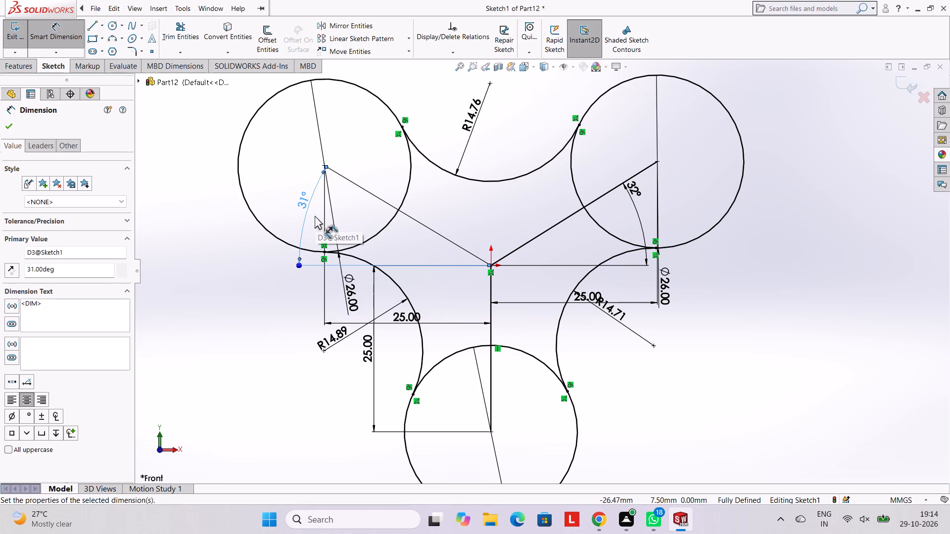
{"action": "key", "text": "Escape"}
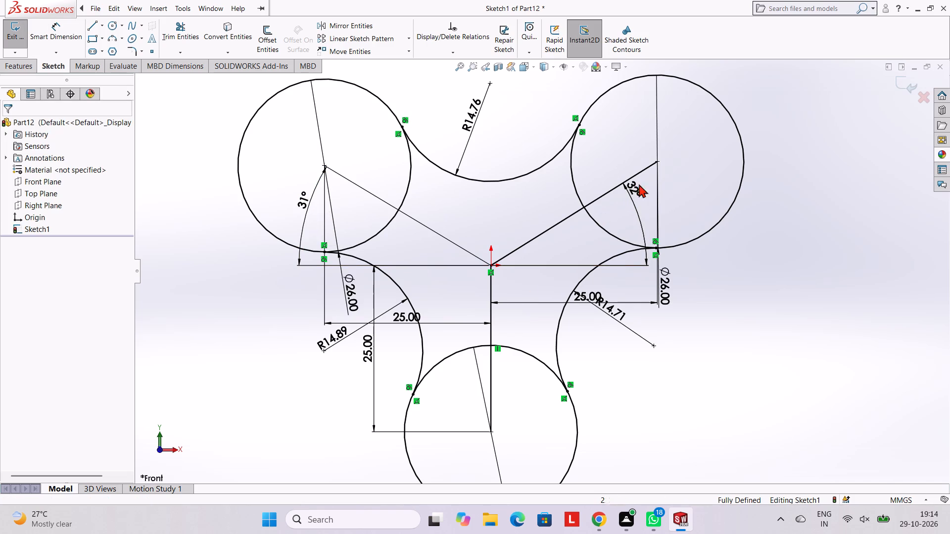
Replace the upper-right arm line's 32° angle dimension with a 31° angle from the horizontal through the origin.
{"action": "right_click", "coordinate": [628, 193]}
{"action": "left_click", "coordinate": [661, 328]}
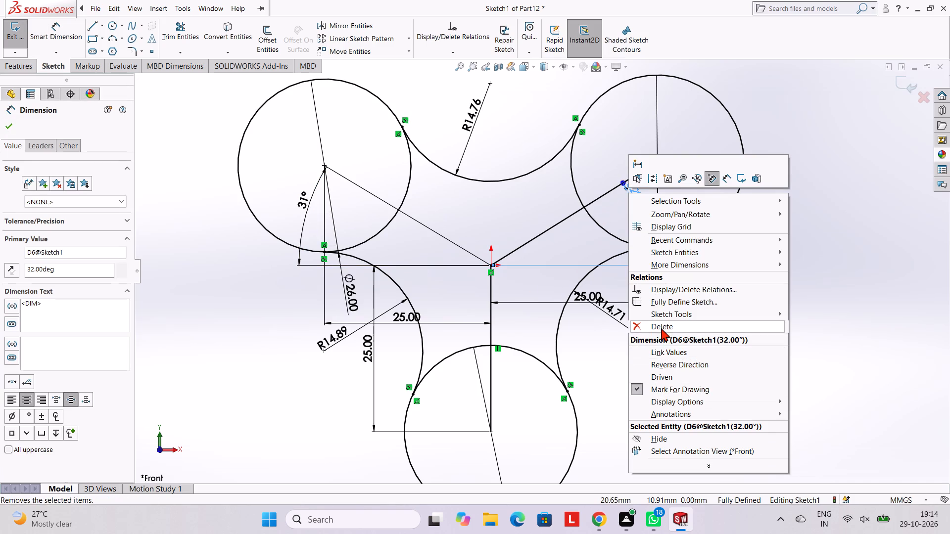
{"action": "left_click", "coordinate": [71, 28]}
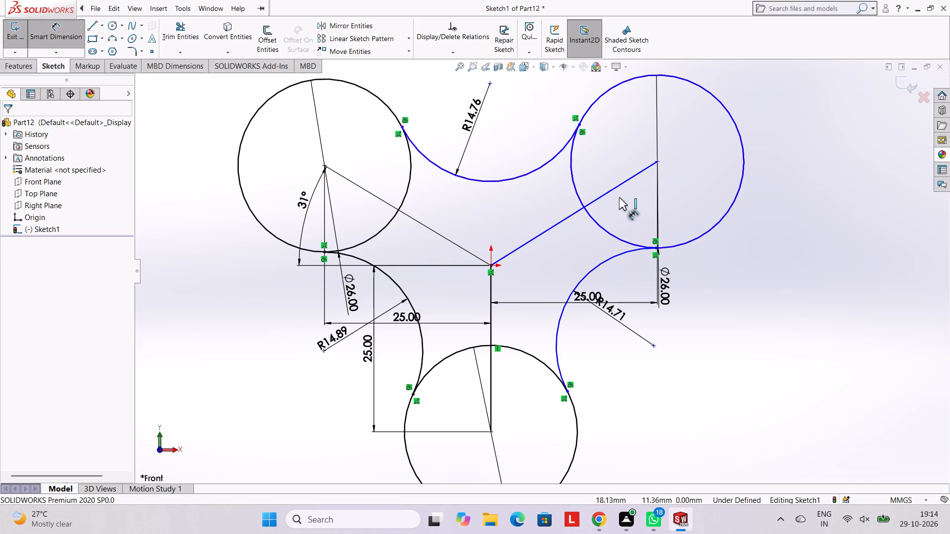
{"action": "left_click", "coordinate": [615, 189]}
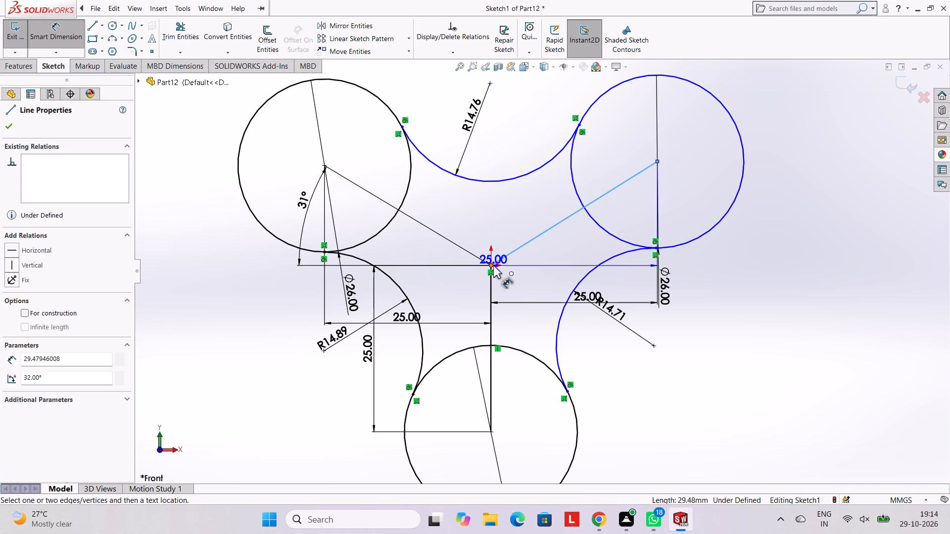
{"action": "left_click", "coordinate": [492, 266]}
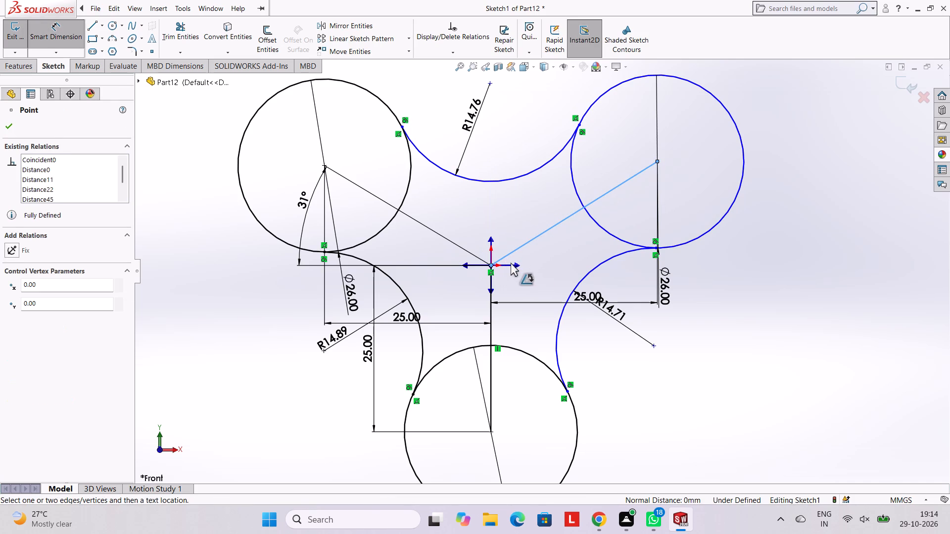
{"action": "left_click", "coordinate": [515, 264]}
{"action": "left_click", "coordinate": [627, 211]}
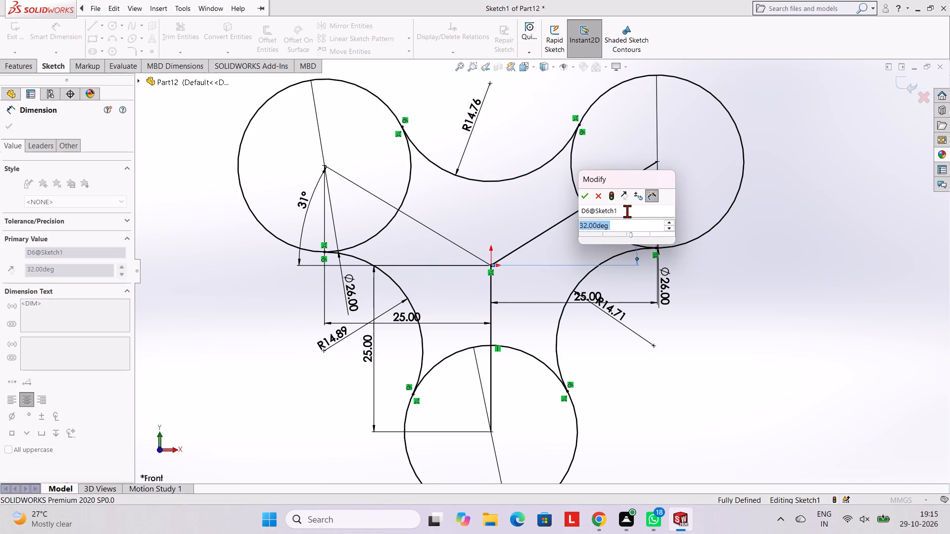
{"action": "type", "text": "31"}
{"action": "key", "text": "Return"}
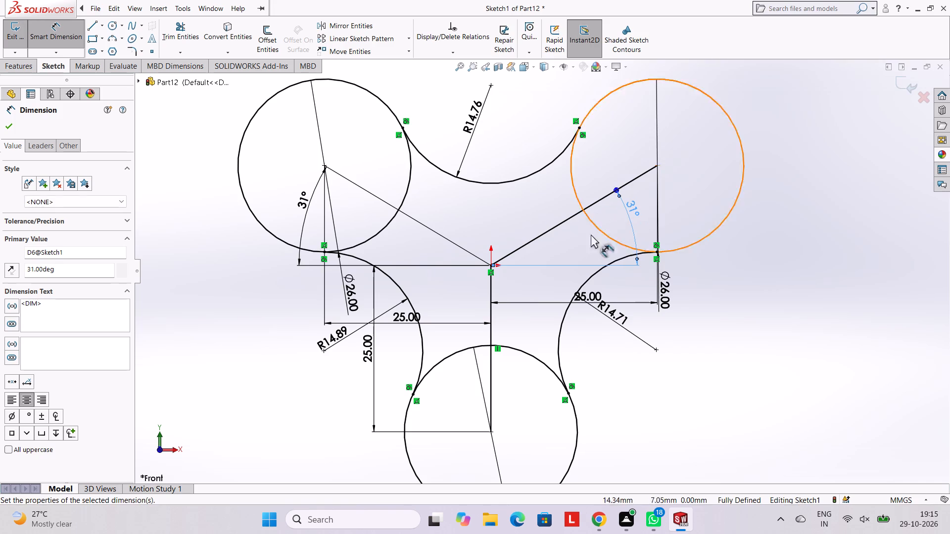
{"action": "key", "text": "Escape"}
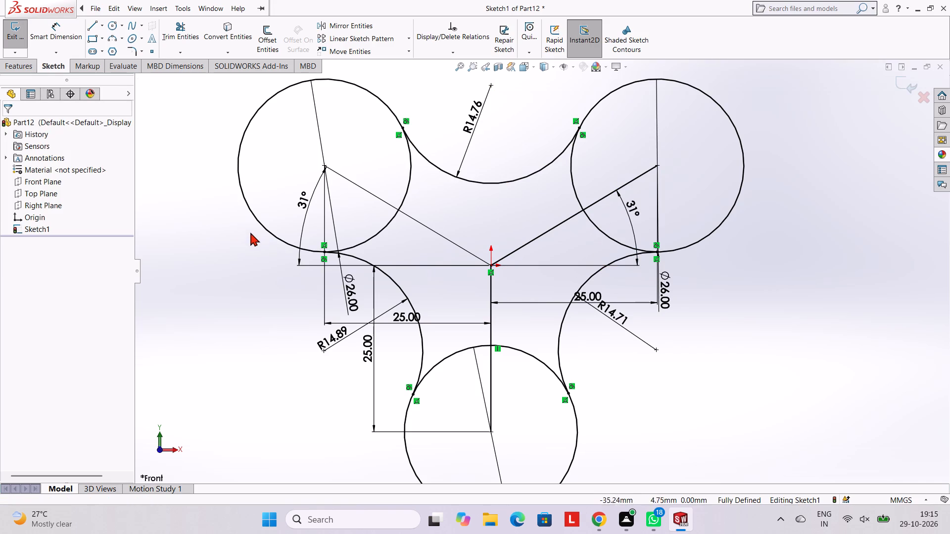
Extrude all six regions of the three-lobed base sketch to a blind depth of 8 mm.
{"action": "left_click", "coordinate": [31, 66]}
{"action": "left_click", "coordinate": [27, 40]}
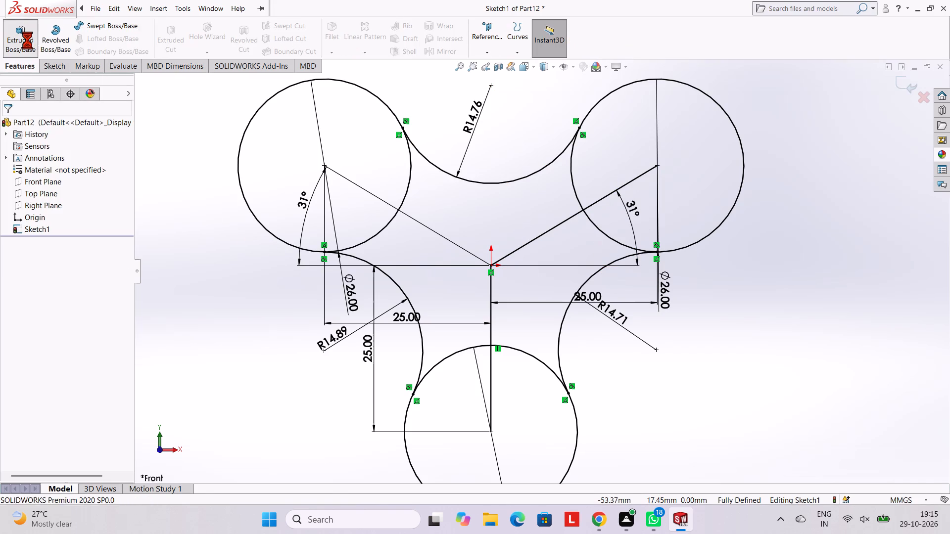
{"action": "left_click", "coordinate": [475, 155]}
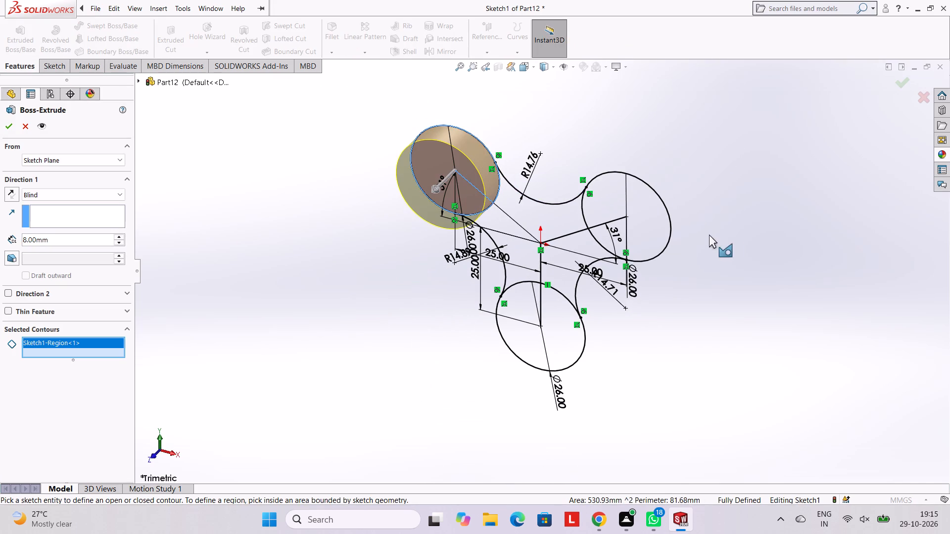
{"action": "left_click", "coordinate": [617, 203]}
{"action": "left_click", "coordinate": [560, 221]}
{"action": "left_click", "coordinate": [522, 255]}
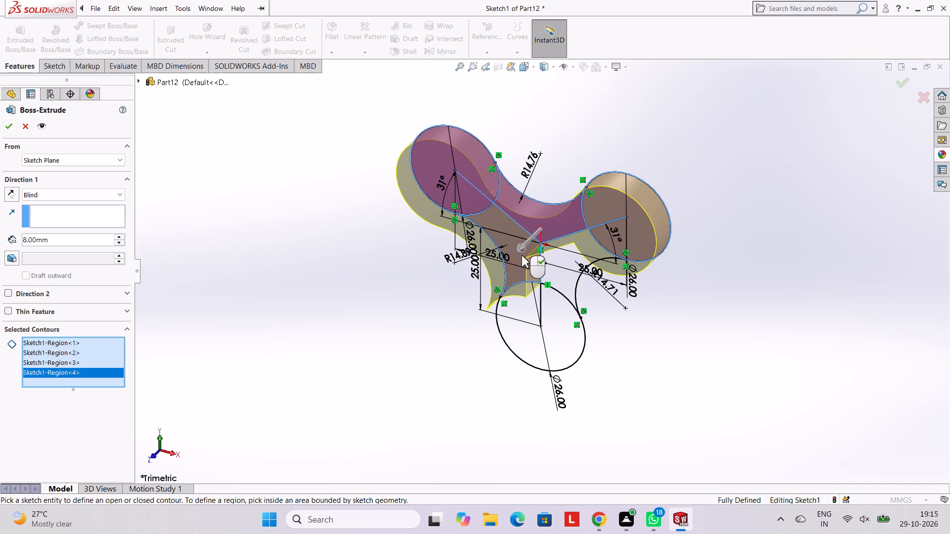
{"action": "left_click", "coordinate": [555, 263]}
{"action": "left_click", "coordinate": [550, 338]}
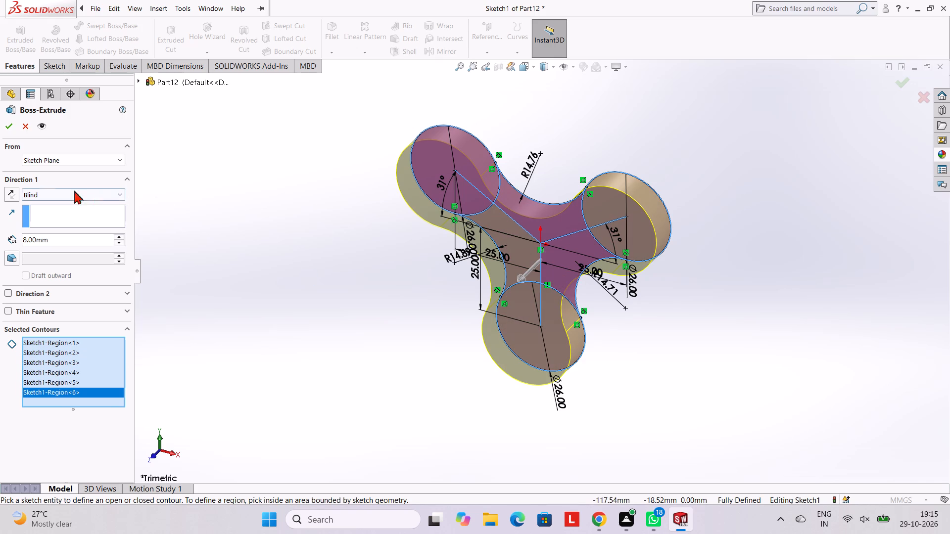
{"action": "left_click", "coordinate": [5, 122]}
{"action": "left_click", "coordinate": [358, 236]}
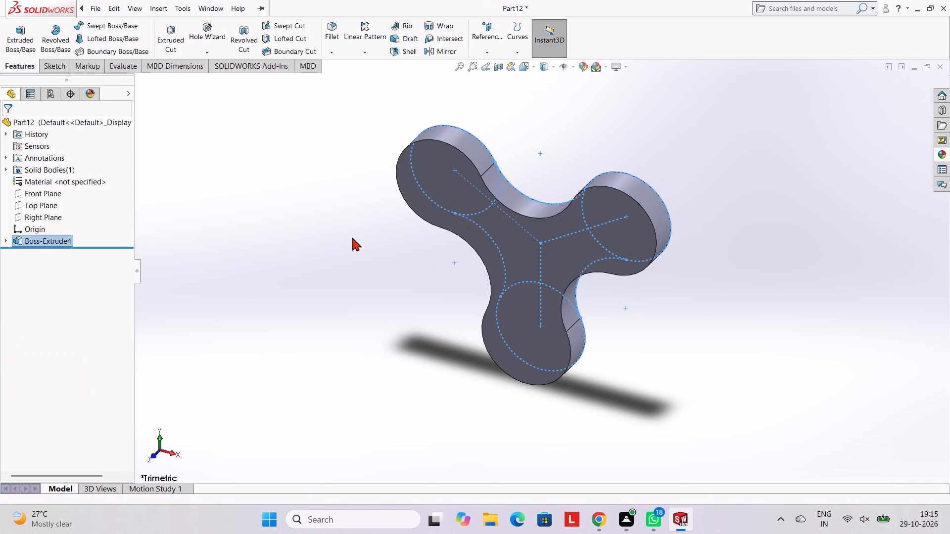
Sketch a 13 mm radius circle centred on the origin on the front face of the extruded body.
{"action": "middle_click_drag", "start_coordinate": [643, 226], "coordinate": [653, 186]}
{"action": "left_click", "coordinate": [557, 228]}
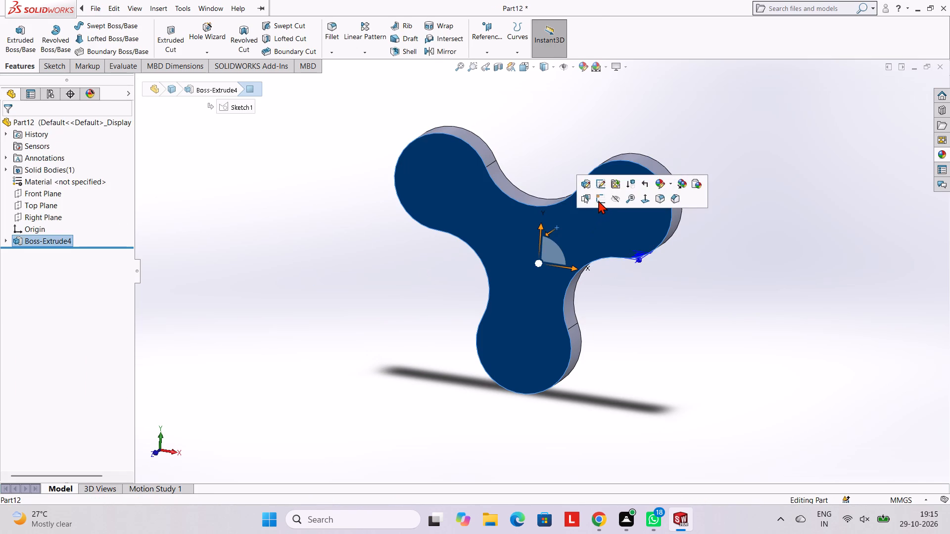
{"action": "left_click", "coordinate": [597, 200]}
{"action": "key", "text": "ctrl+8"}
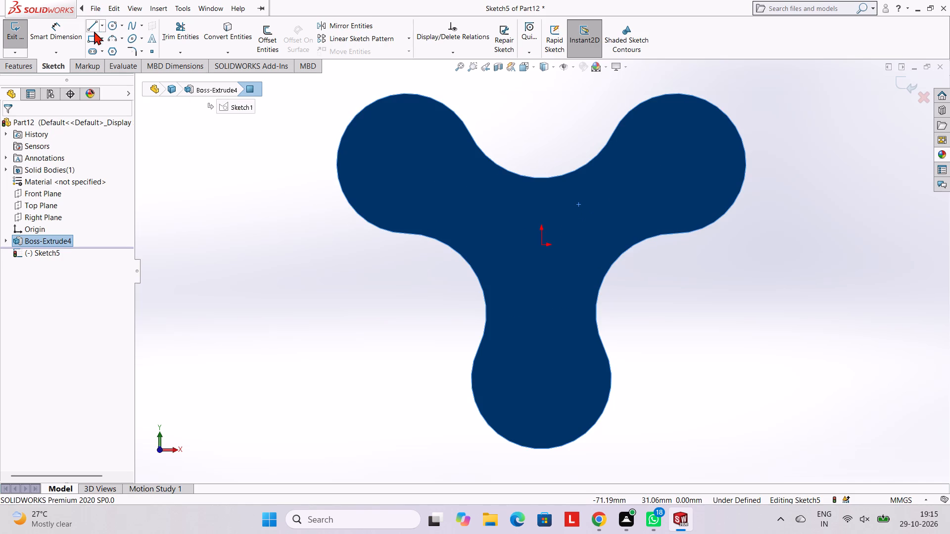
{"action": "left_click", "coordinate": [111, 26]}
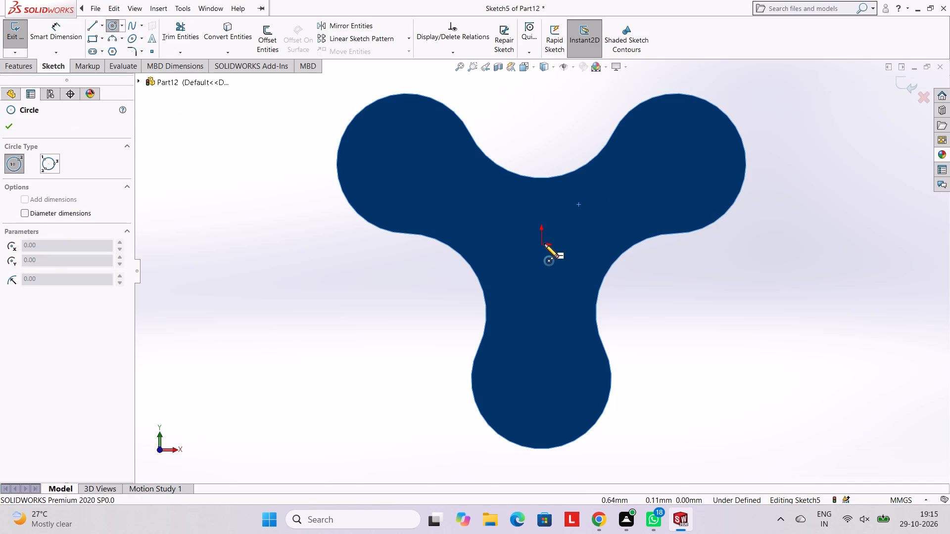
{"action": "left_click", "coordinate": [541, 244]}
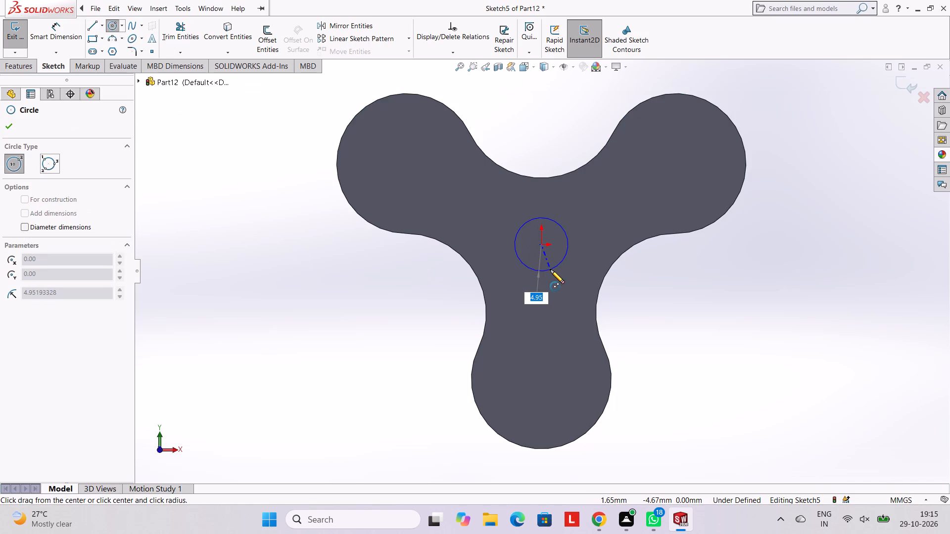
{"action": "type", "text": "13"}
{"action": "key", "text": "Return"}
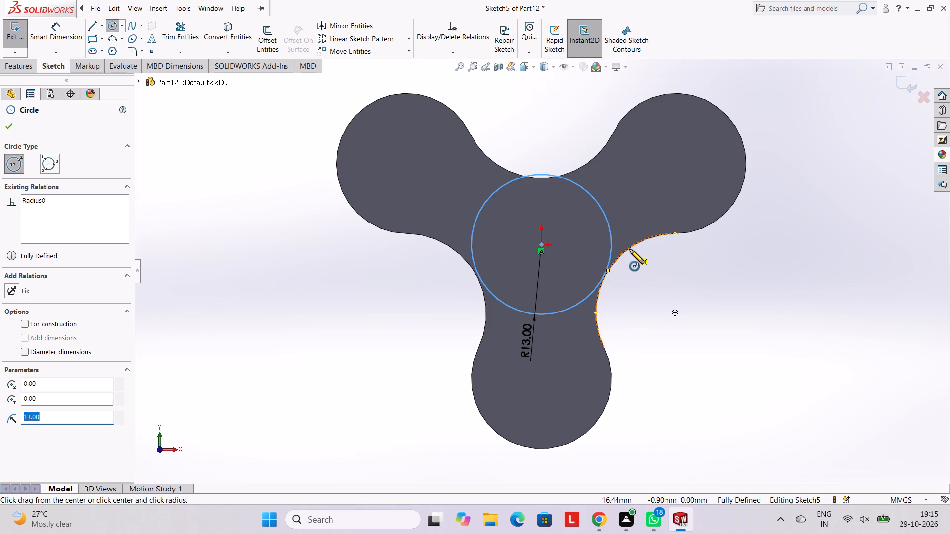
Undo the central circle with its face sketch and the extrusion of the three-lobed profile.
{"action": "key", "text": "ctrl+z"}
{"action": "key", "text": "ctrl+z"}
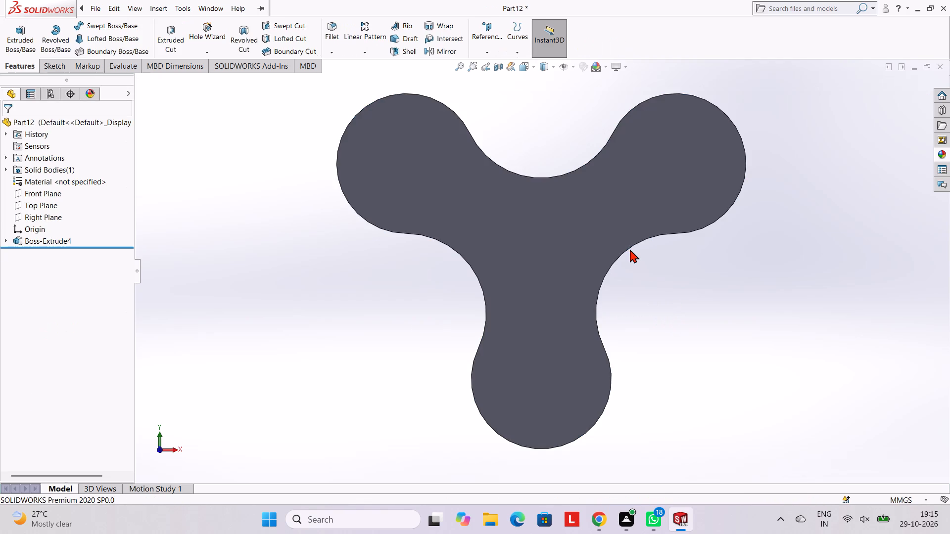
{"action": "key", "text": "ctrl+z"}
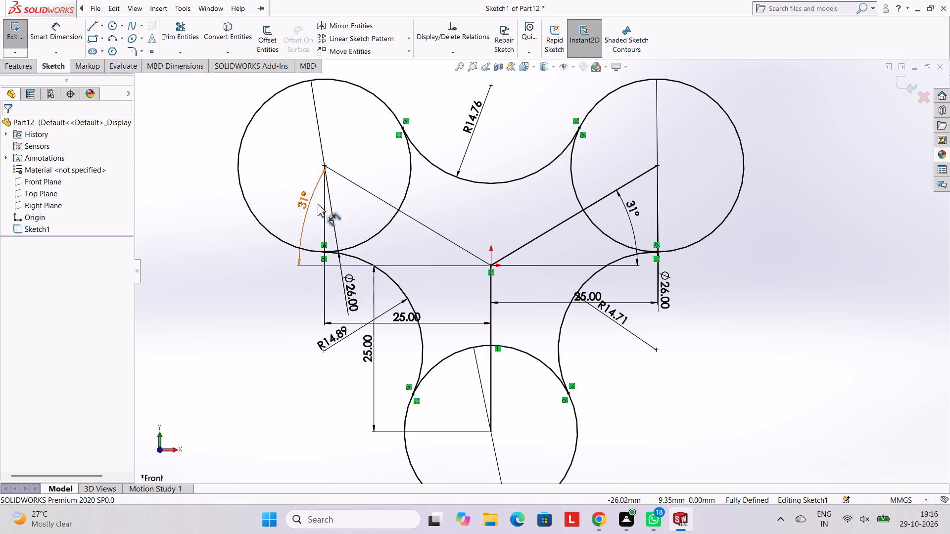
Replace the upper-left arm line's angle dimension with a 31.5° angle from the horizontal through the origin.
{"action": "right_click", "coordinate": [305, 203]}
{"action": "left_click", "coordinate": [330, 332]}
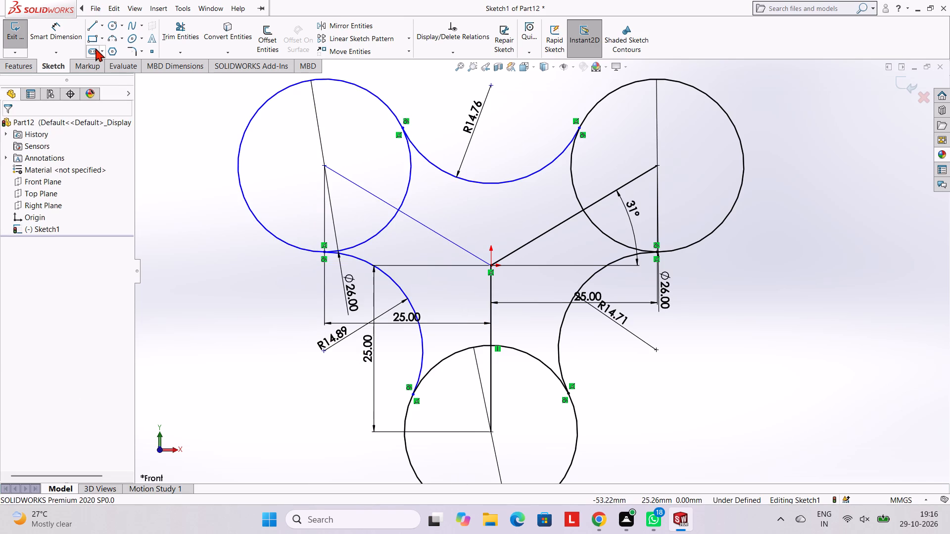
{"action": "left_click", "coordinate": [52, 28]}
{"action": "left_click", "coordinate": [380, 201]}
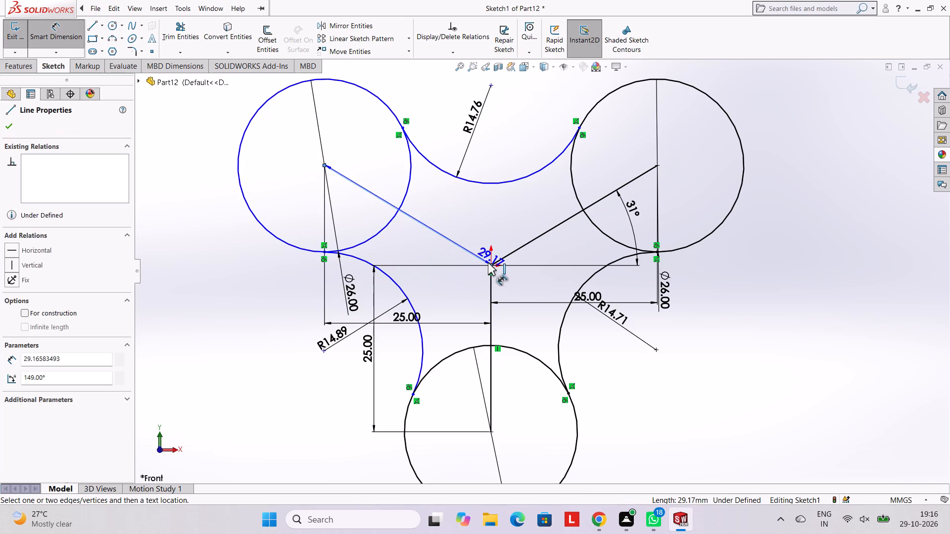
{"action": "left_click", "coordinate": [492, 267]}
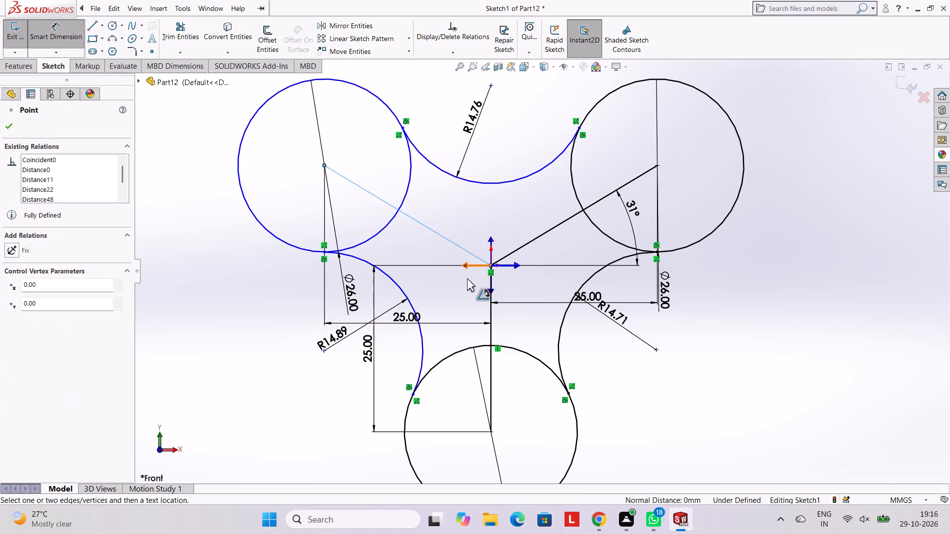
{"action": "left_click", "coordinate": [465, 266]}
{"action": "left_click", "coordinate": [320, 224]}
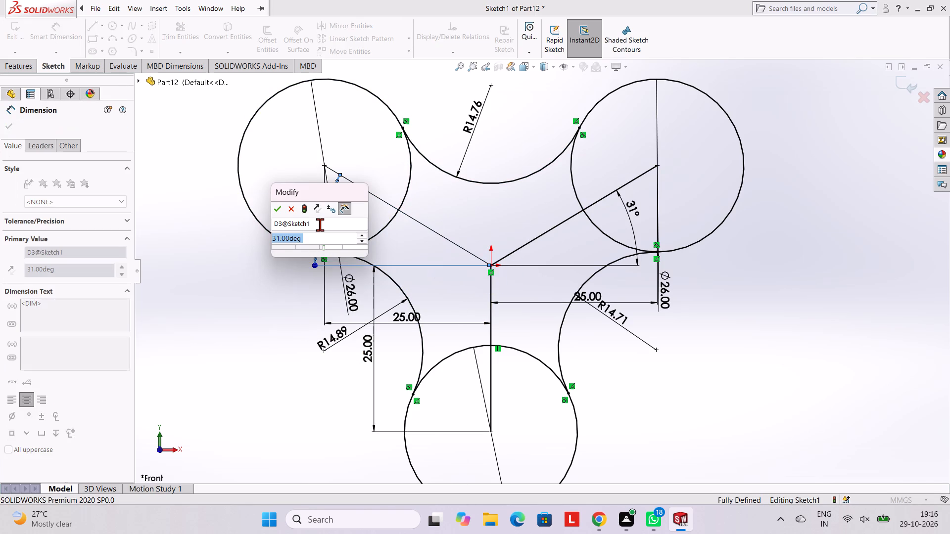
{"action": "type", "text": "31.5"}
{"action": "key", "text": "Return"}
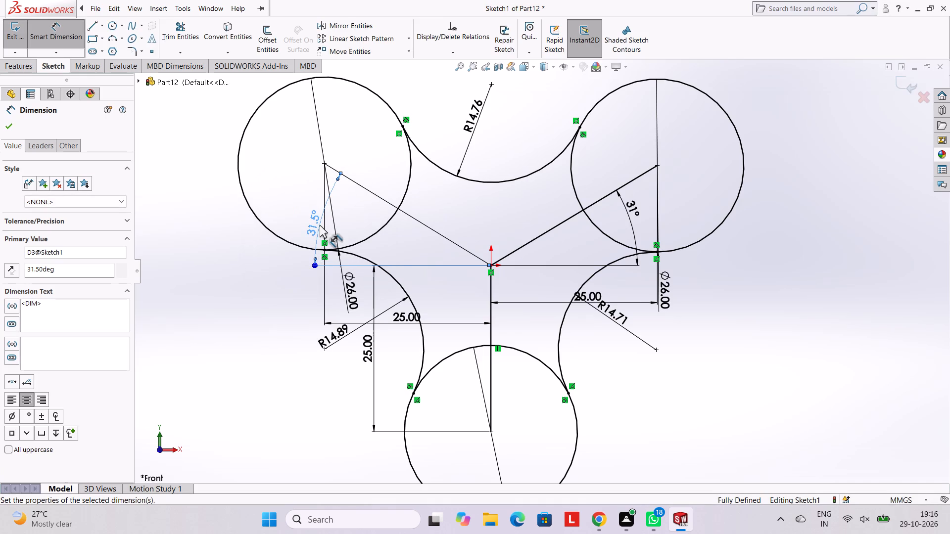
{"action": "key", "text": "Escape"}
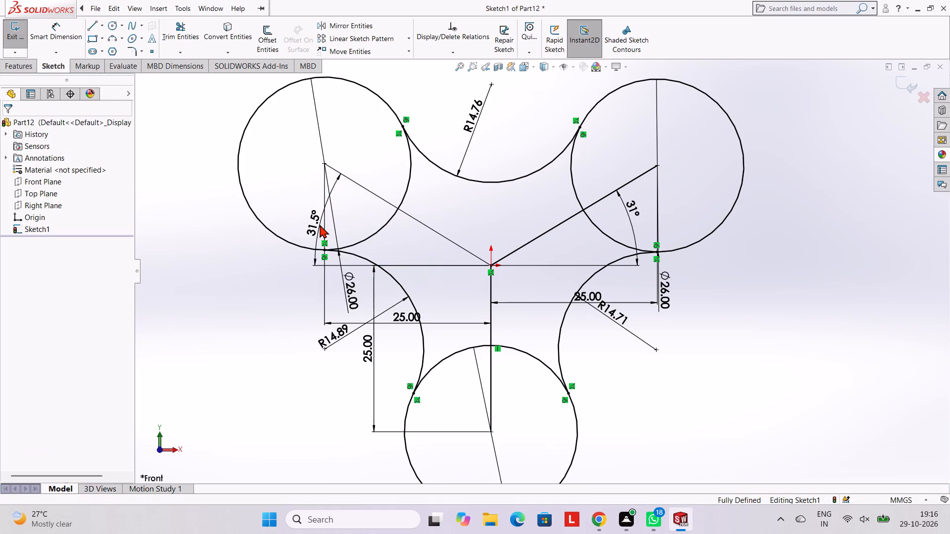
Replace the upper-right arm line's angle dimension with a 31.5° angle from the horizontal through the origin.
{"action": "right_click", "coordinate": [638, 215]}
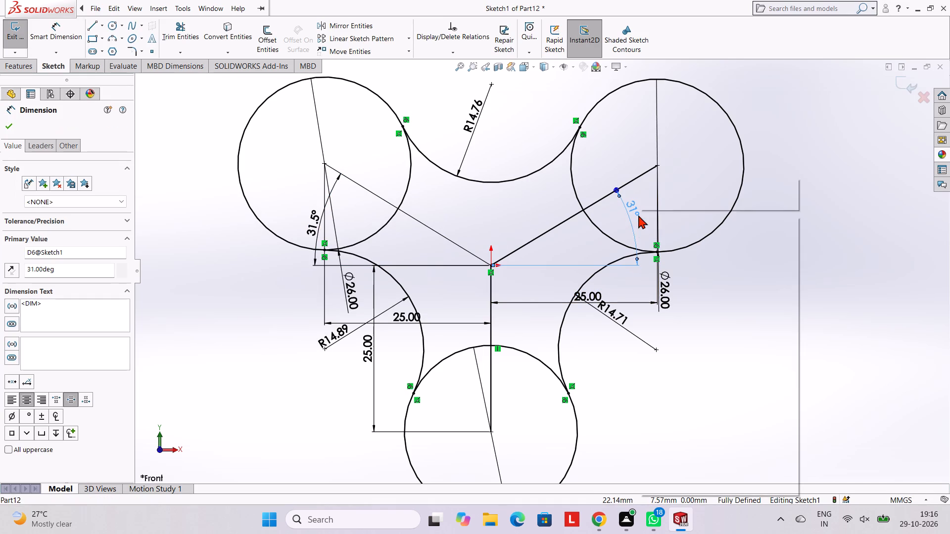
{"action": "left_click", "coordinate": [671, 349]}
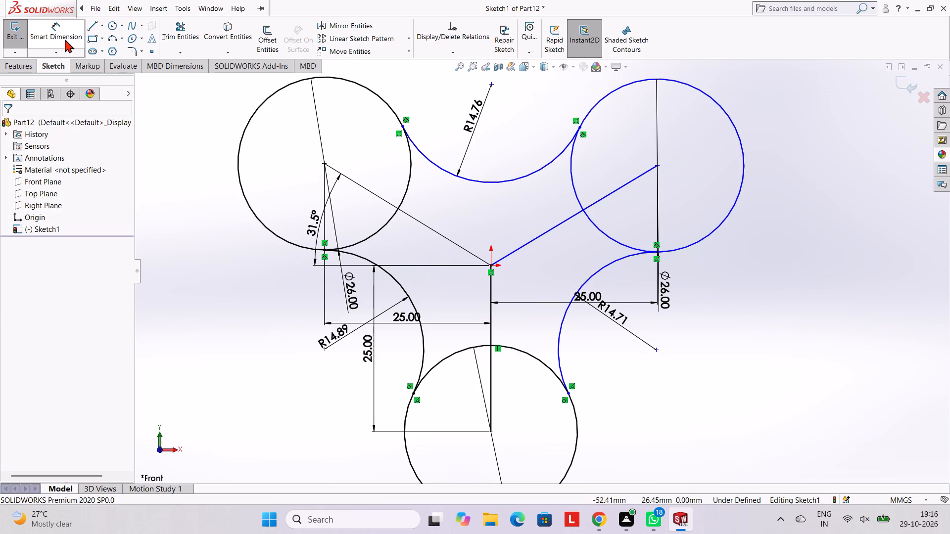
{"action": "left_click", "coordinate": [64, 37]}
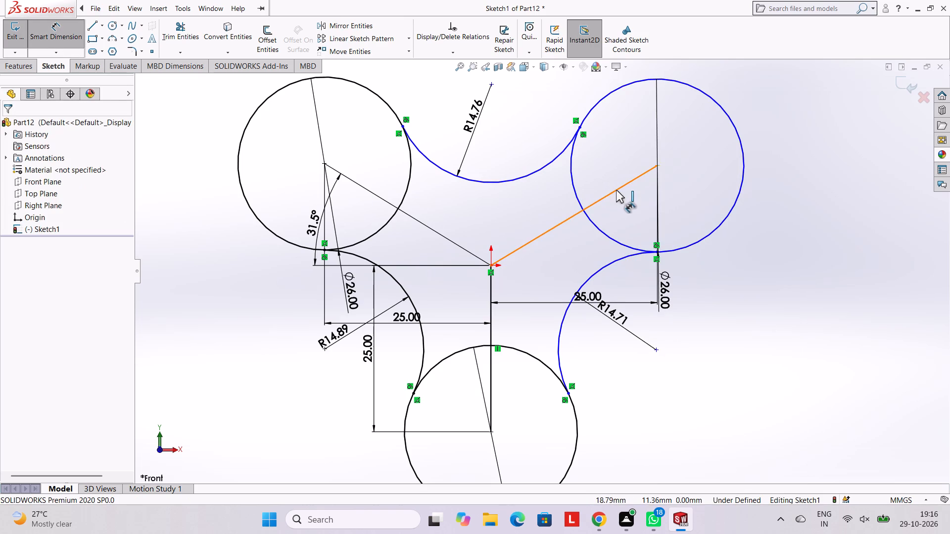
{"action": "left_click", "coordinate": [616, 190]}
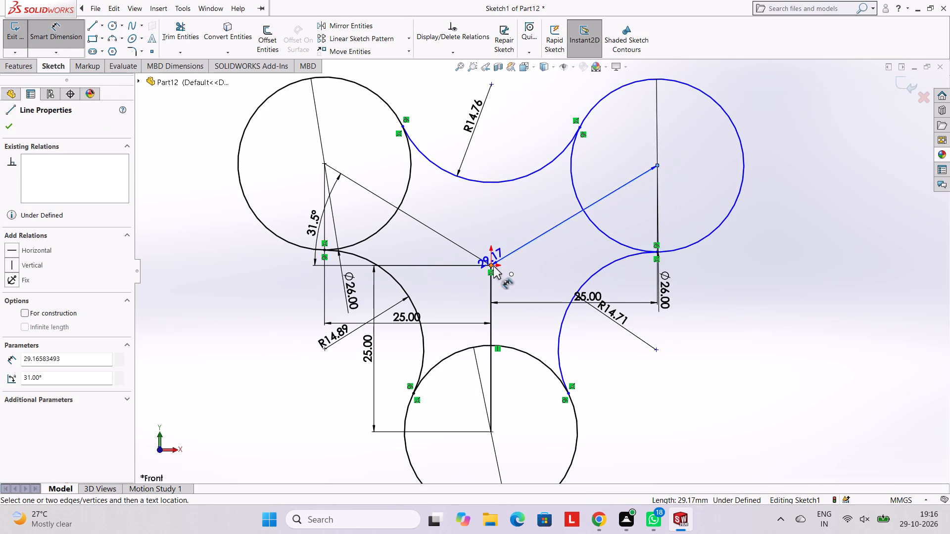
{"action": "left_click", "coordinate": [492, 267]}
{"action": "left_click", "coordinate": [516, 268]}
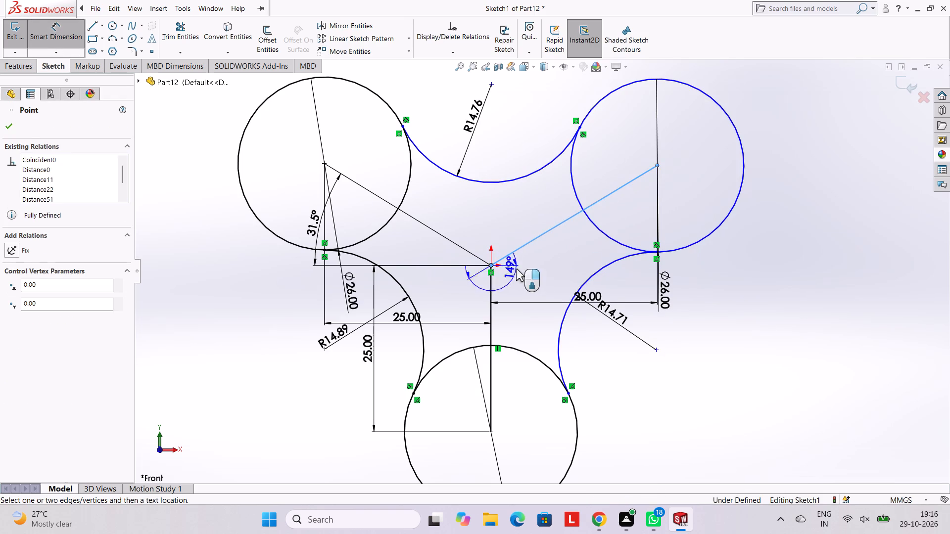
{"action": "left_click", "coordinate": [636, 222]}
{"action": "type", "text": "31.5"}
{"action": "key", "text": "Return"}
{"action": "scroll", "coordinate": [636, 222], "scroll_direction": "up", "scroll_amount": 1}
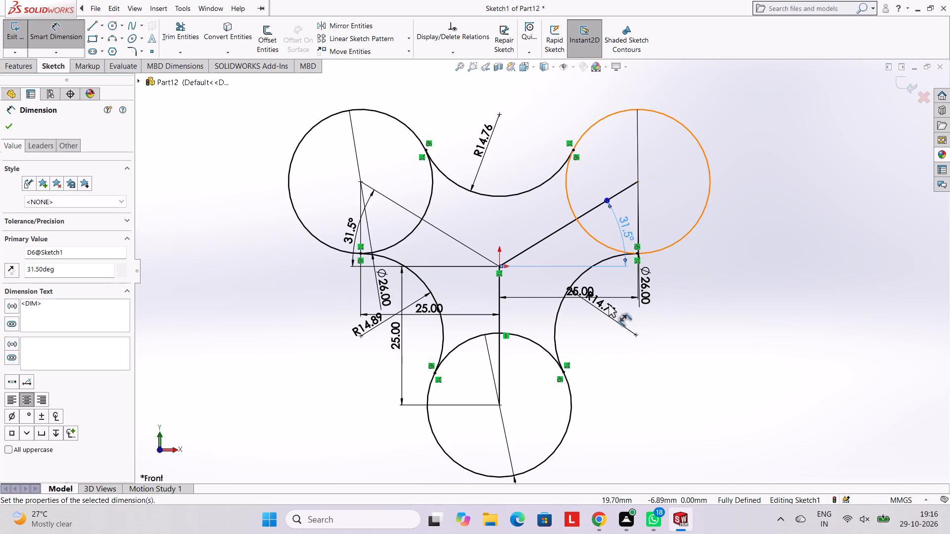
{"action": "key", "text": "Escape"}
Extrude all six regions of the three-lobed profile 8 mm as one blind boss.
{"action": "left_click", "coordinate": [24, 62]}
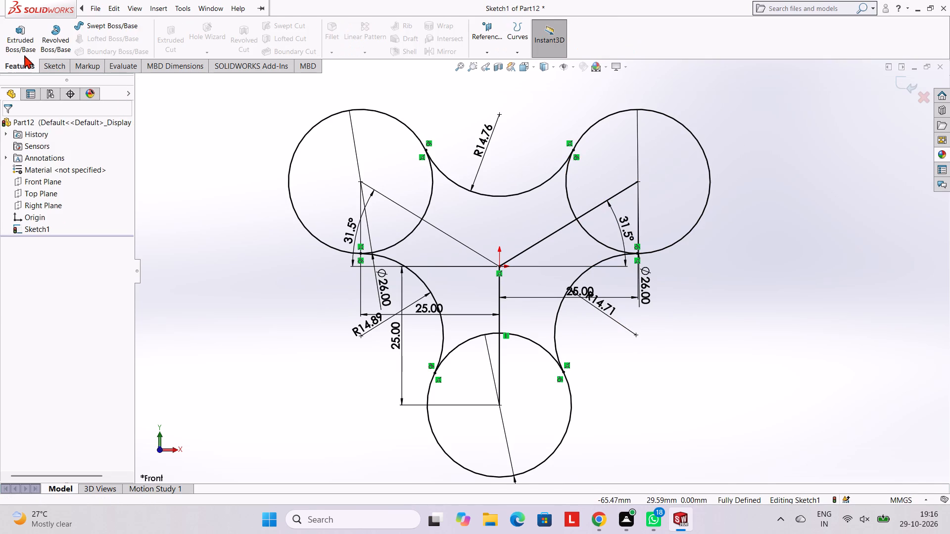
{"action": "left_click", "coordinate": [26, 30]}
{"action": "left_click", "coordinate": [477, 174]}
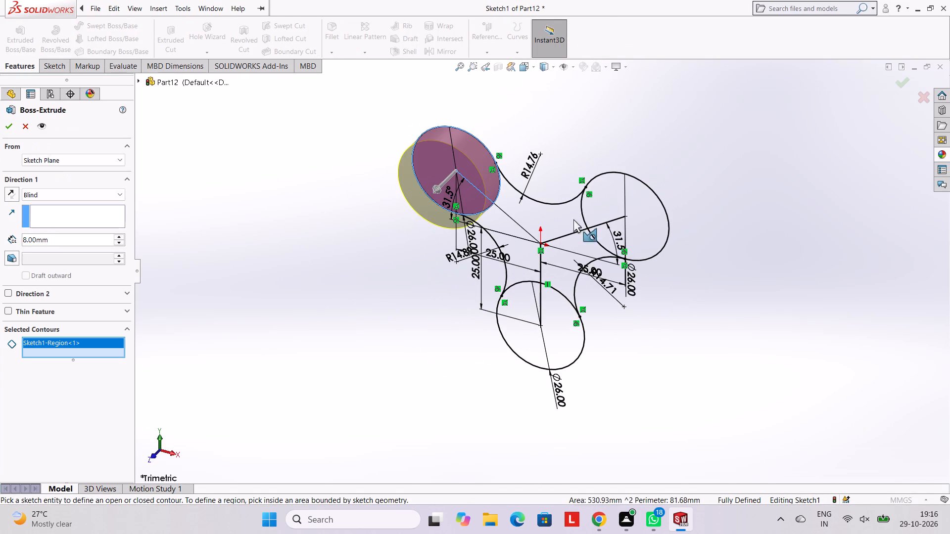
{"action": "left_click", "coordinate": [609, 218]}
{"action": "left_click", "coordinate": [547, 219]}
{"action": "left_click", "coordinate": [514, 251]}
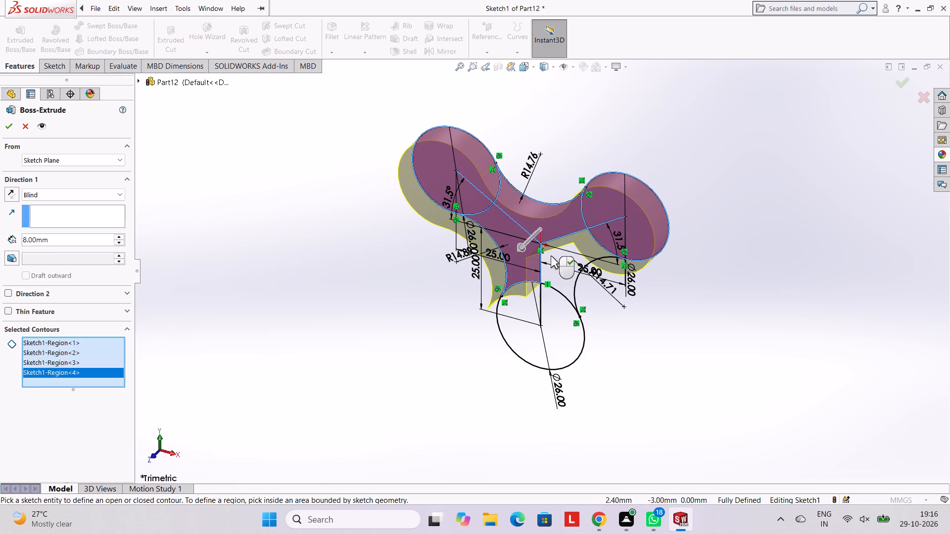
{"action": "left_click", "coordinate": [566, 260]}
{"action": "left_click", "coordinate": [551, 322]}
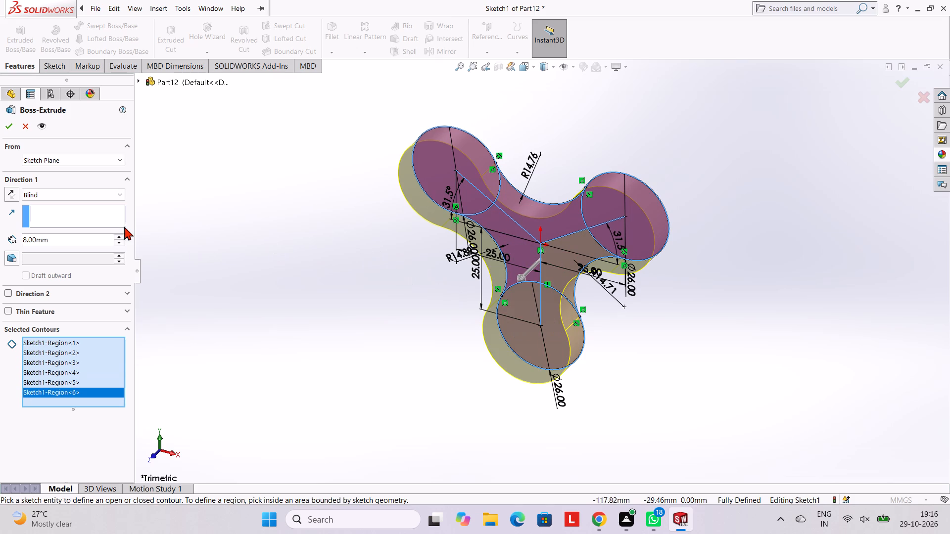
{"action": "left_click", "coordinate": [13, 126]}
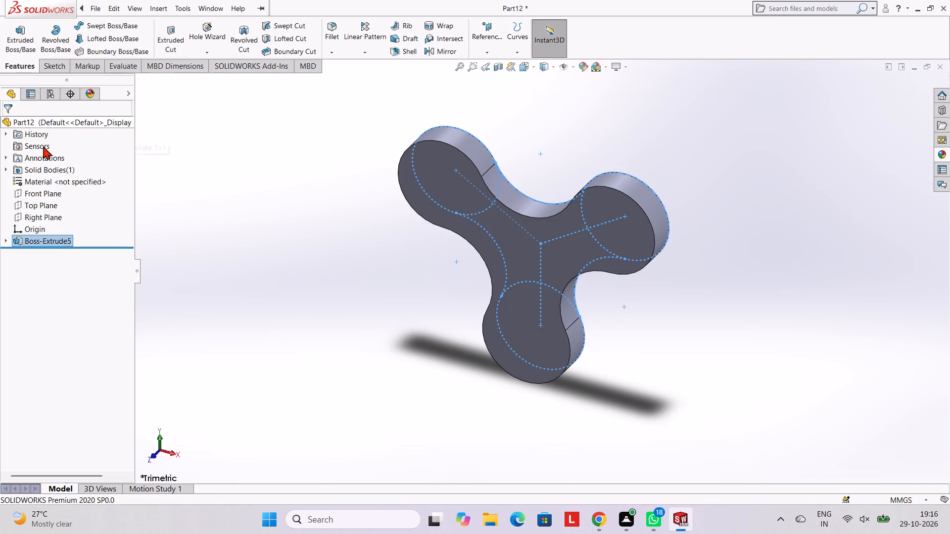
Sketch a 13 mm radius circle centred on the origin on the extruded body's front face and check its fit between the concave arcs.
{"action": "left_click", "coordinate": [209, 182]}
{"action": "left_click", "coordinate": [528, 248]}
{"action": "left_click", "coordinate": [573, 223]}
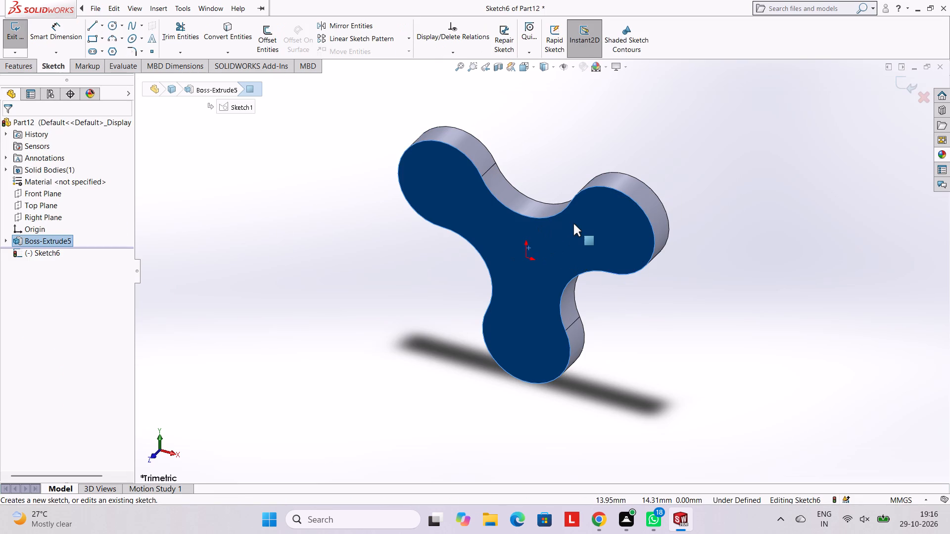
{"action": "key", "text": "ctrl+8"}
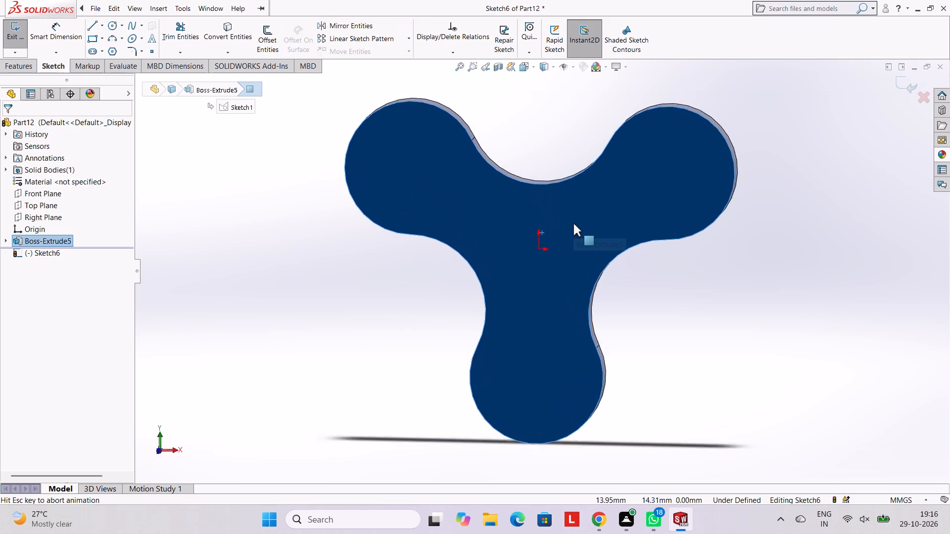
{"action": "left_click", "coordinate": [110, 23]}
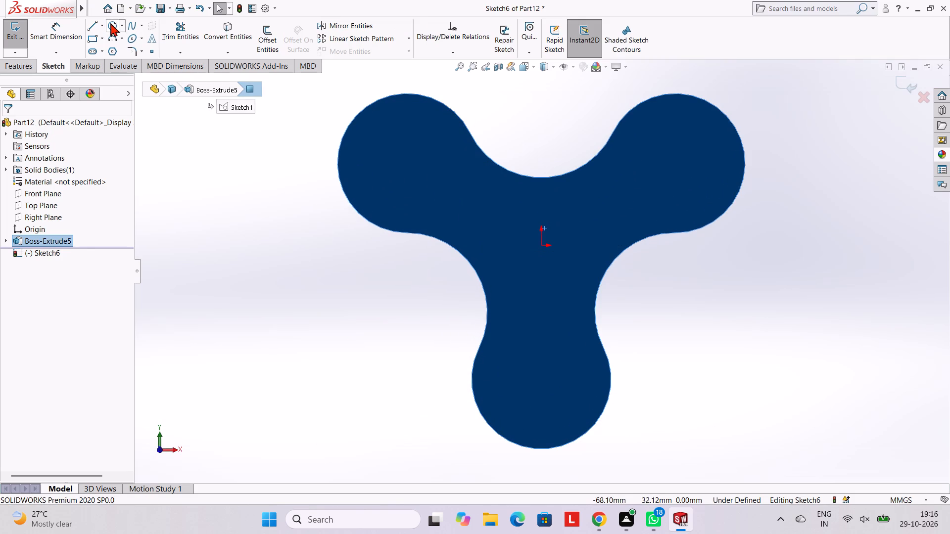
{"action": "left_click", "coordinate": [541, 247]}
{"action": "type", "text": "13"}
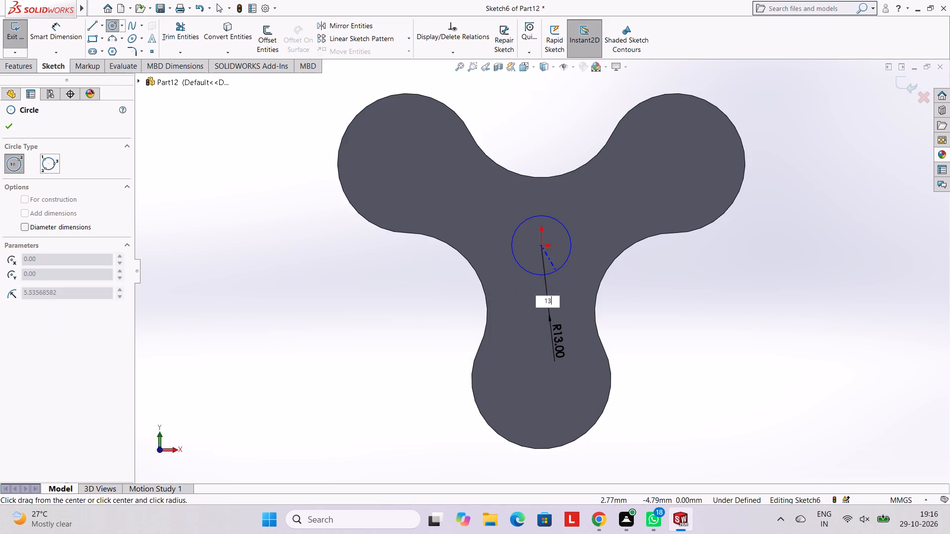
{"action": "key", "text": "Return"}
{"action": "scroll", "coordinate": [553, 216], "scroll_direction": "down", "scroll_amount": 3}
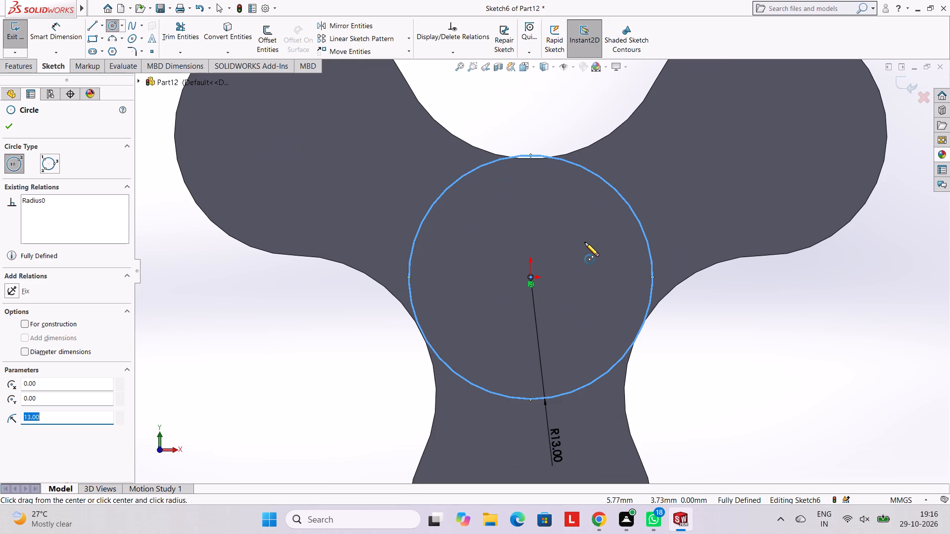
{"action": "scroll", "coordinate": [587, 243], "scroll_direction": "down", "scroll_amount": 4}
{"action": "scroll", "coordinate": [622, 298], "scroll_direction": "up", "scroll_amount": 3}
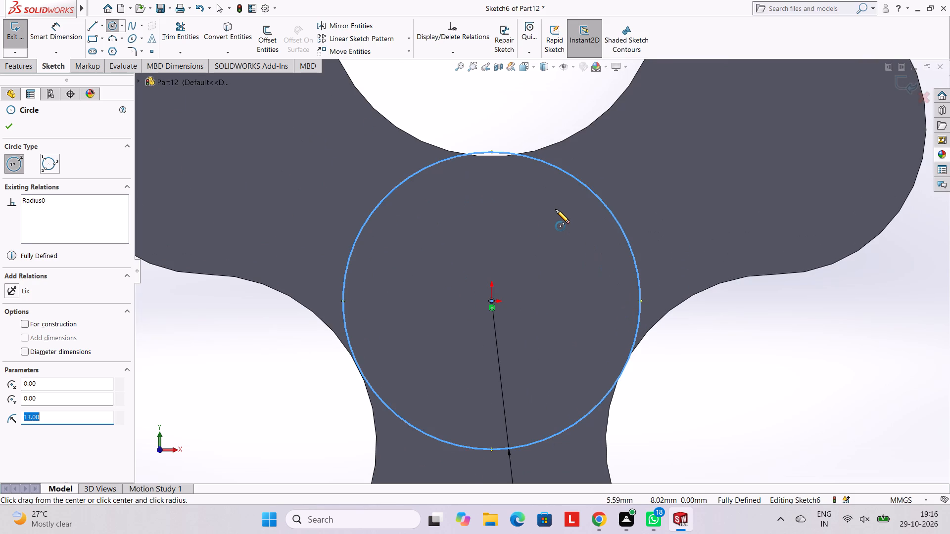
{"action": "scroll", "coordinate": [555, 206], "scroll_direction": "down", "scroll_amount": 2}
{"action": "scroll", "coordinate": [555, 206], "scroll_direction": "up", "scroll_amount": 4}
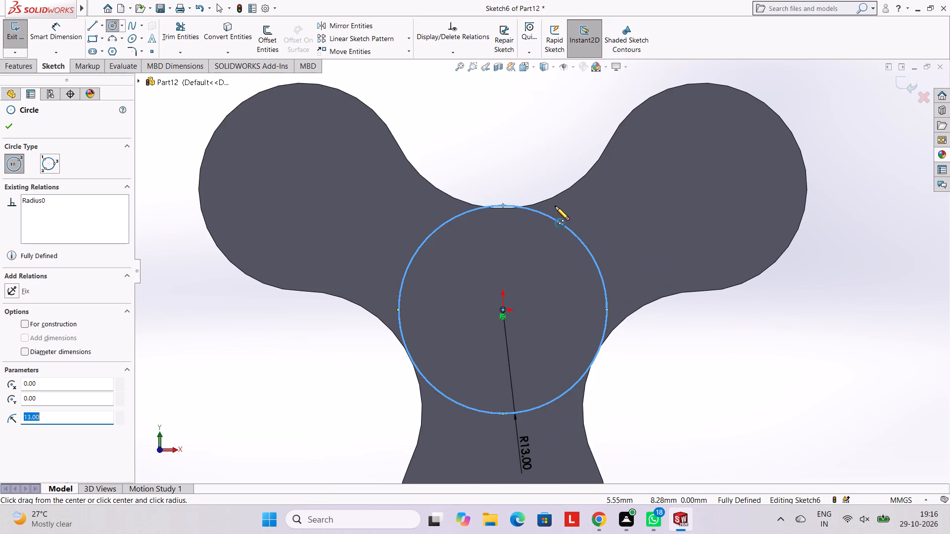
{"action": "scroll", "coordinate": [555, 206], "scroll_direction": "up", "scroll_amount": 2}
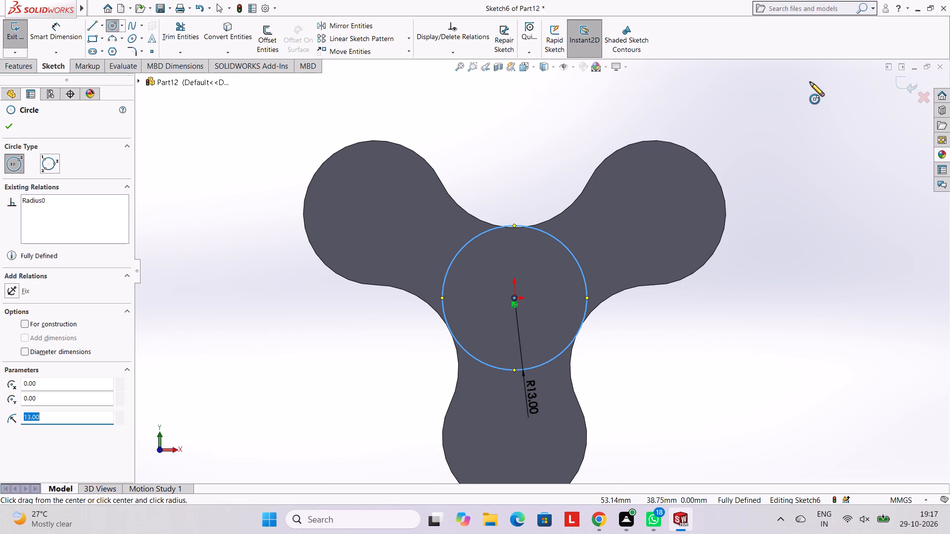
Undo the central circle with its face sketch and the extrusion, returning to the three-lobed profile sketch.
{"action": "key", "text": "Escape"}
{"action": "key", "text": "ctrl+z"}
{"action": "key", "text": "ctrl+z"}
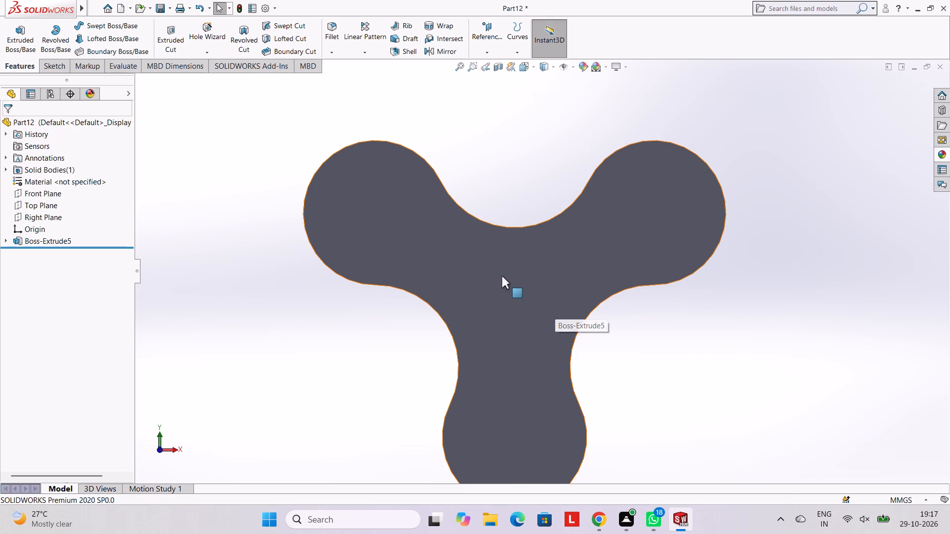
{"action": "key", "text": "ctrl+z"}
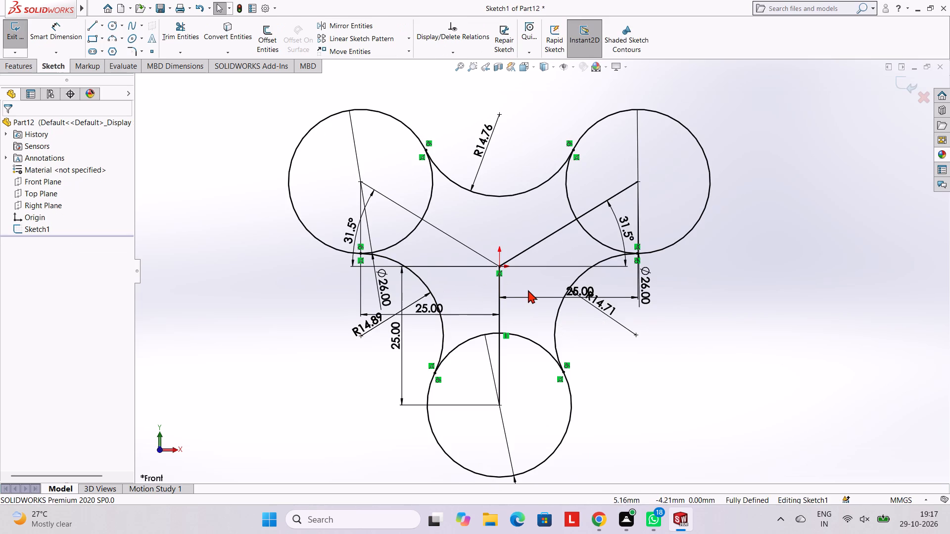
Delete the three concave arcs connecting the 26 mm circles, along with their radius dimensions.
{"action": "left_click", "coordinate": [596, 262]}
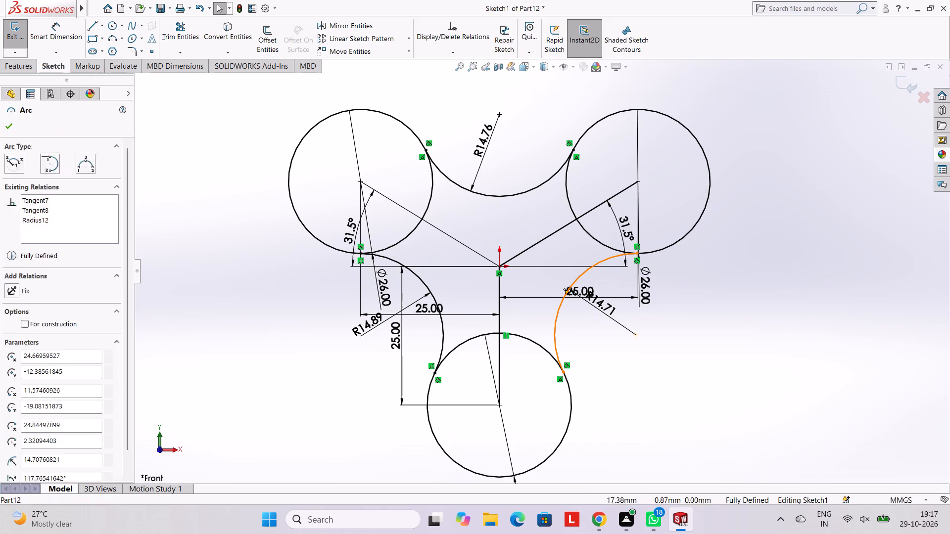
{"action": "key", "text": "Delete"}
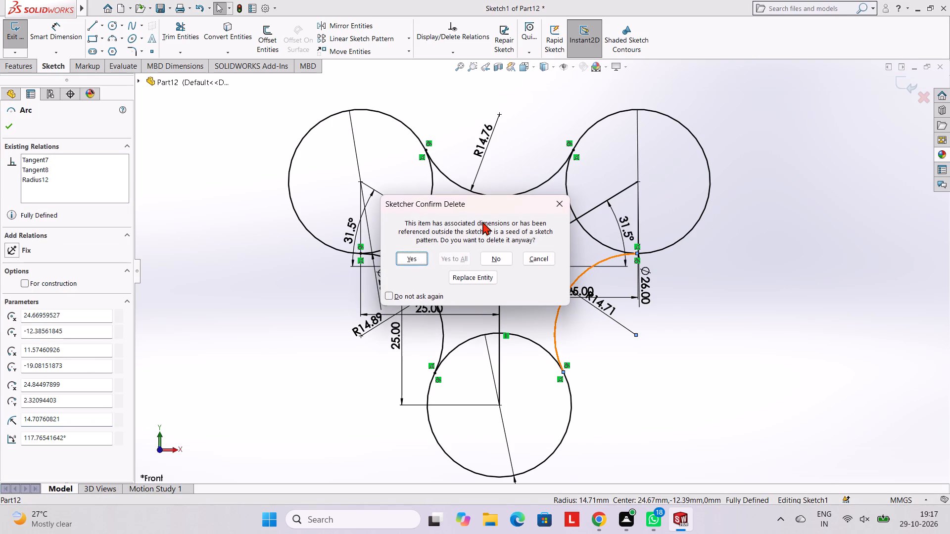
{"action": "left_click", "coordinate": [421, 257]}
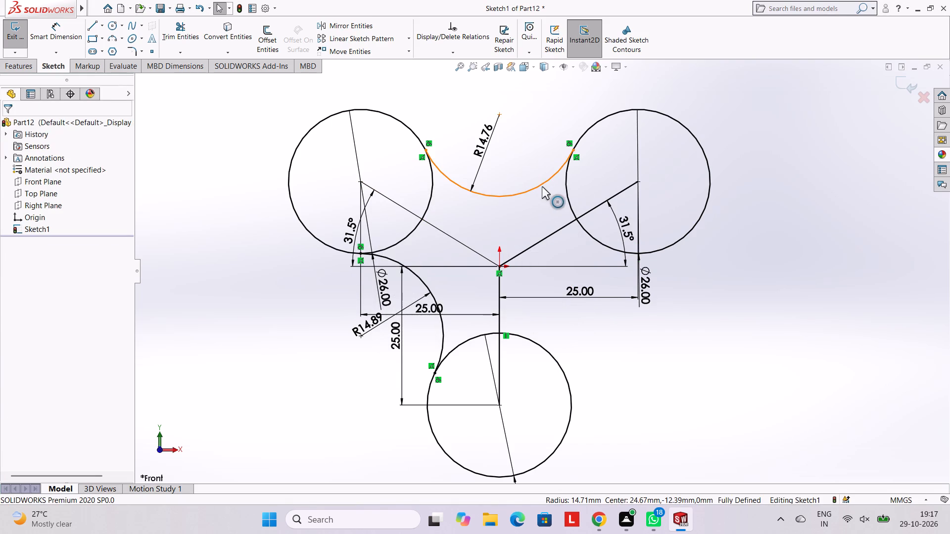
{"action": "left_click", "coordinate": [541, 186]}
{"action": "key", "text": "Delete"}
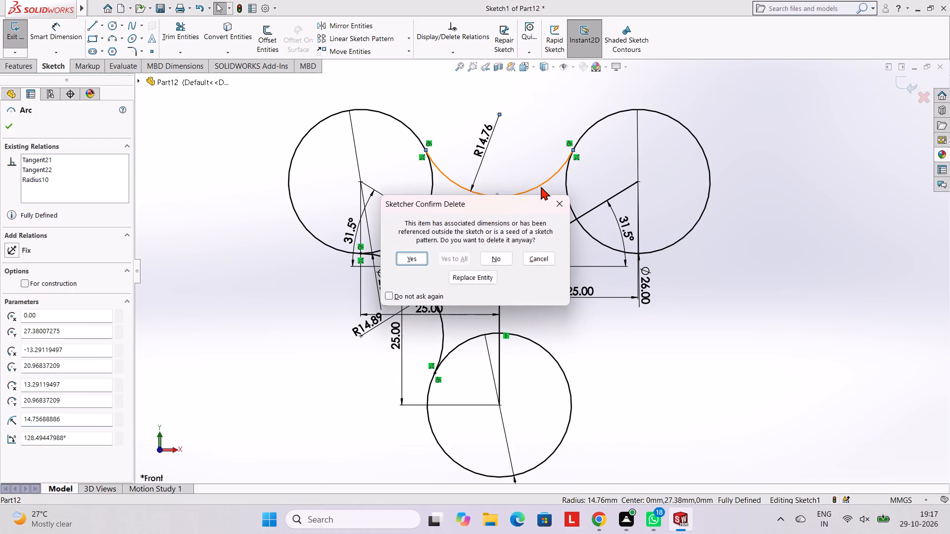
{"action": "left_click", "coordinate": [412, 257]}
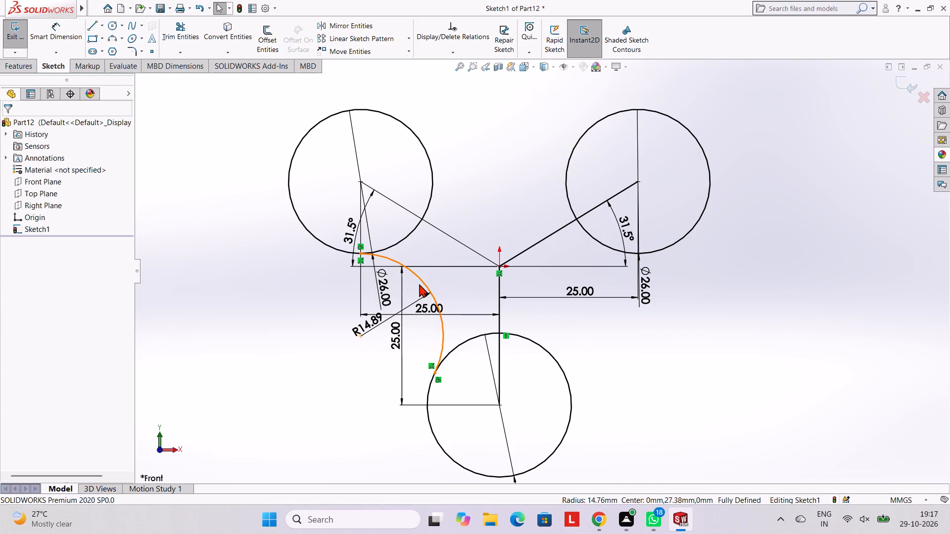
{"action": "left_click", "coordinate": [425, 282]}
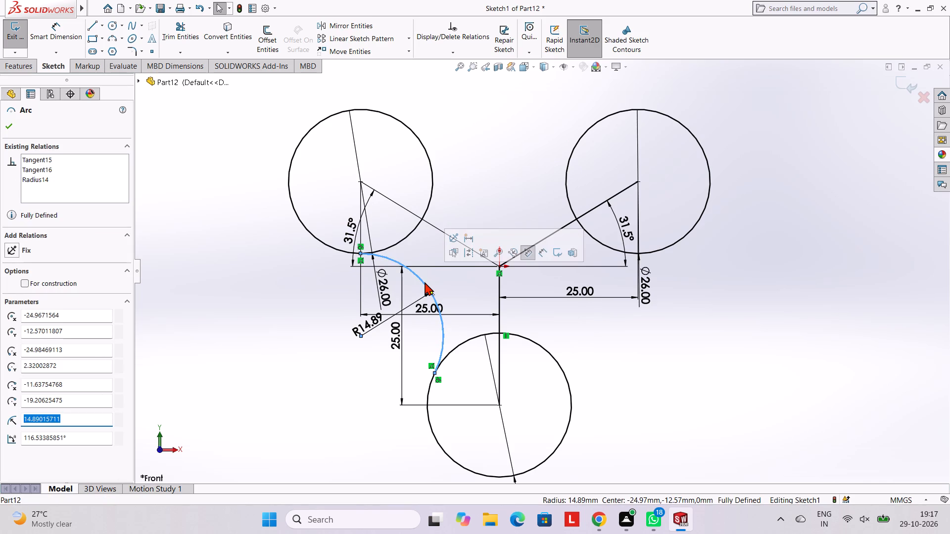
{"action": "key", "text": "Delete"}
{"action": "left_click", "coordinate": [413, 258]}
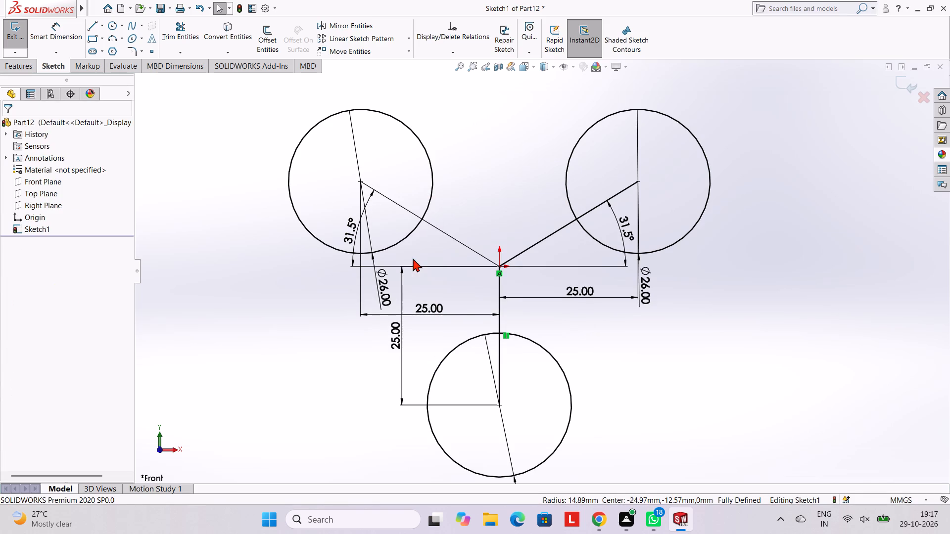
Draw a concave three-point arc of 15 mm radius between the two upper 26 mm circles.
{"action": "left_click", "coordinate": [114, 44]}
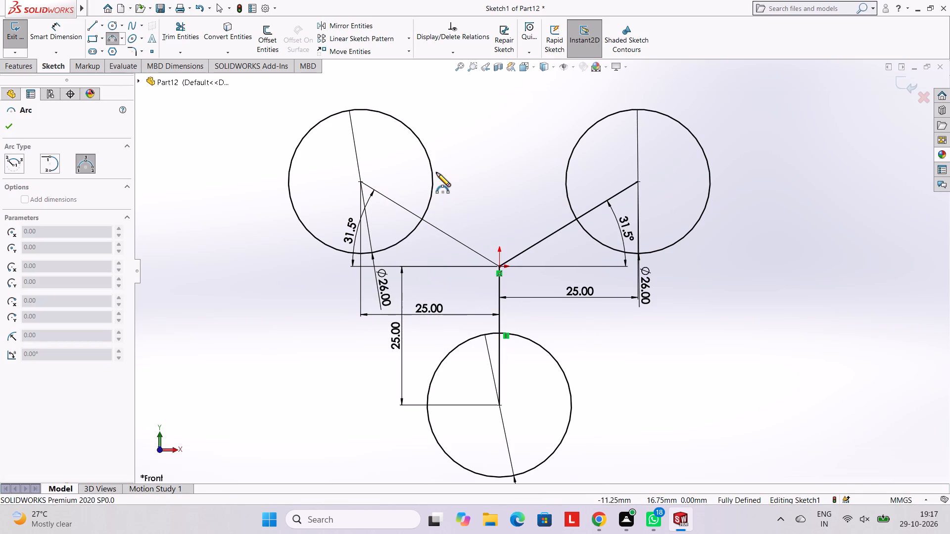
{"action": "left_click", "coordinate": [415, 133]}
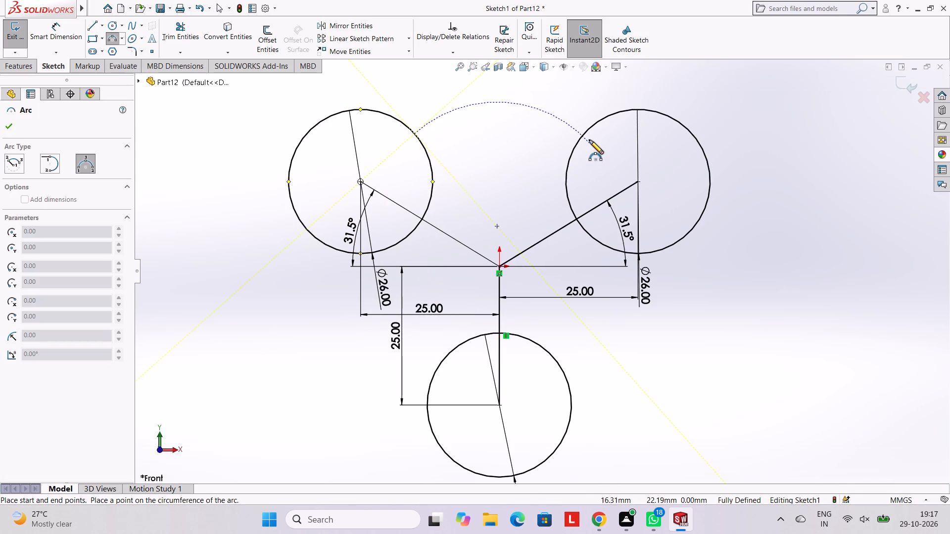
{"action": "left_click", "coordinate": [583, 135]}
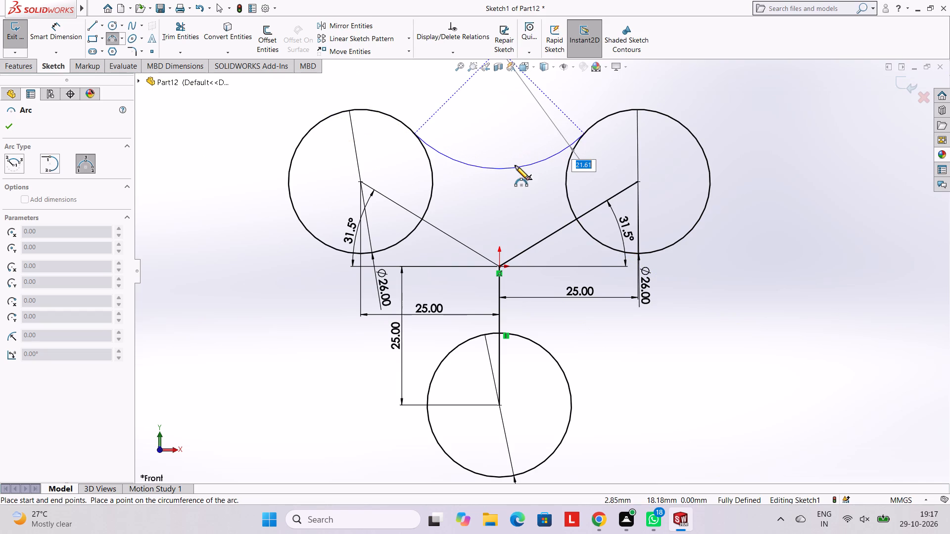
{"action": "type", "text": "15"}
{"action": "key", "text": "Return"}
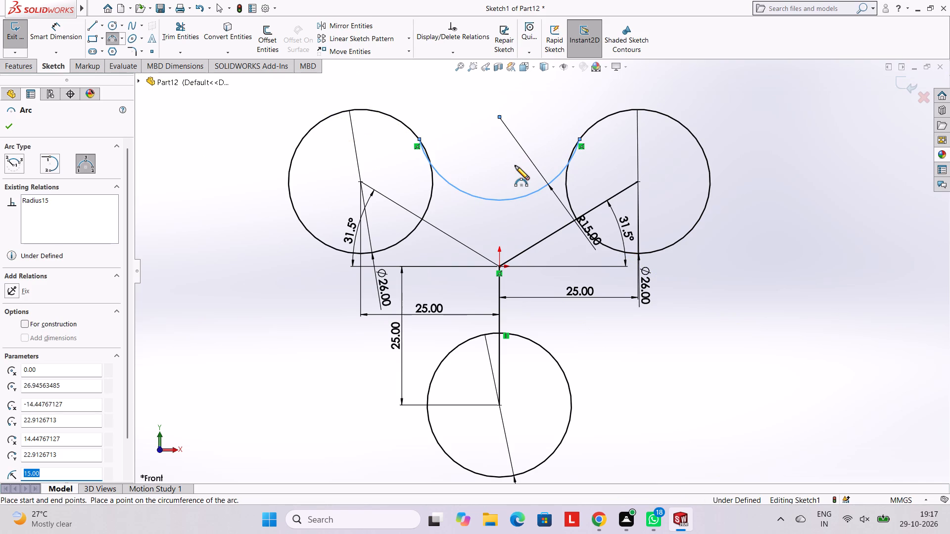
{"action": "key", "text": "Escape"}
Make the 15 mm radius arc tangent to the upper-right 26 mm circle.
{"action": "scroll", "coordinate": [614, 252], "scroll_direction": "down", "scroll_amount": 2}
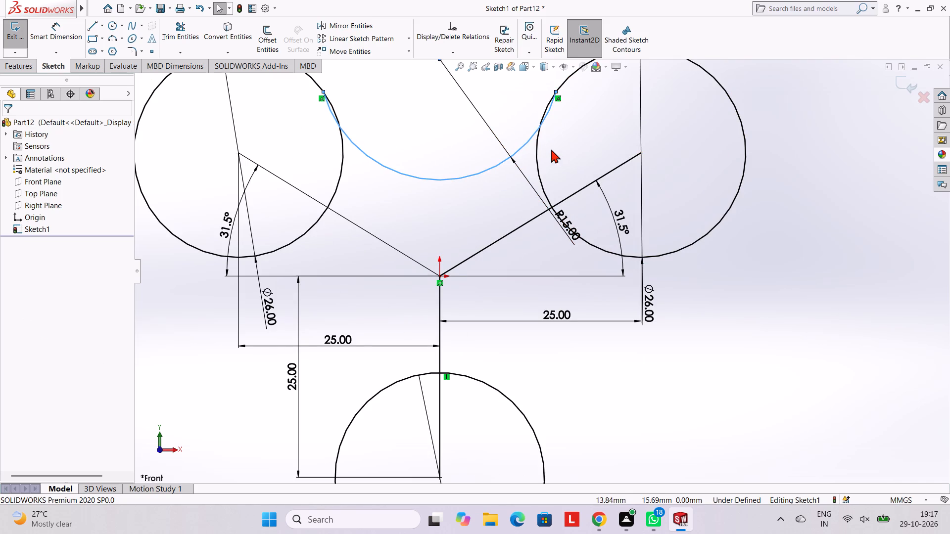
{"action": "scroll", "coordinate": [589, 175], "scroll_direction": "up", "scroll_amount": 3}
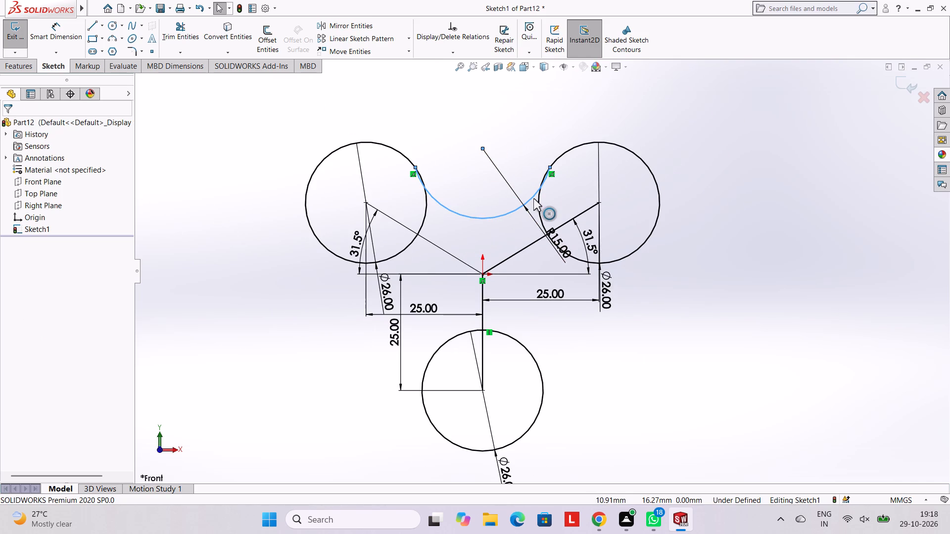
{"action": "key", "text": "Escape"}
{"action": "key", "text": "grave"}
{"action": "key", "text": "Escape"}
{"action": "left_click", "coordinate": [516, 210]}
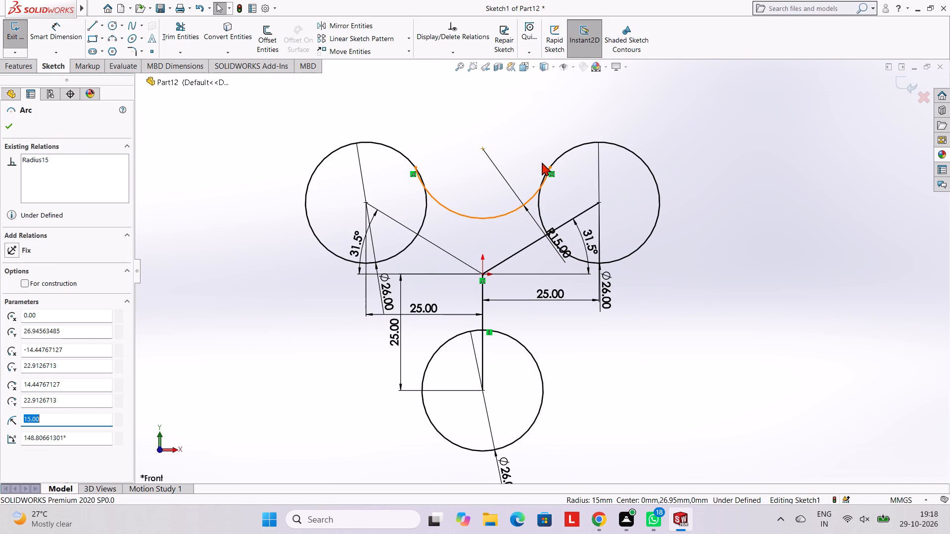
{"action": "left_click", "coordinate": [563, 155], "text": "ctrl"}
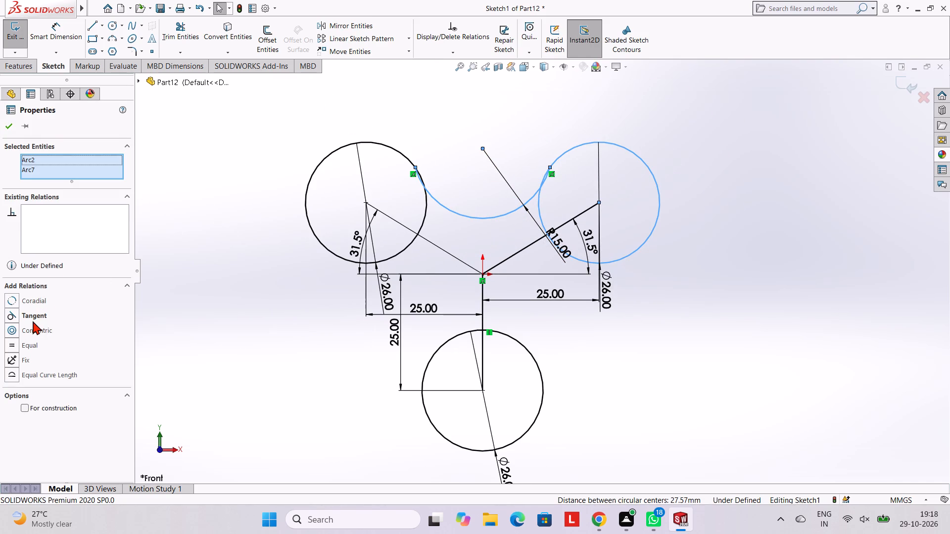
{"action": "left_click", "coordinate": [33, 314], "text": "ctrl"}
{"action": "key", "text": "Escape"}
{"action": "key", "text": "Escape"}
{"action": "key", "text": "Escape"}
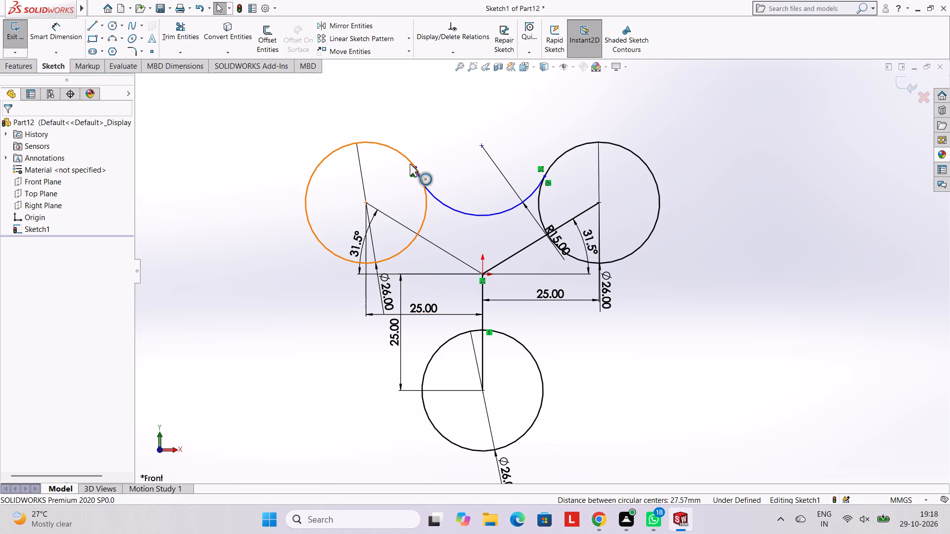
Make the 15 mm radius arc tangent to the upper-left 26 mm circle.
{"action": "left_click", "coordinate": [405, 151]}
{"action": "left_click", "coordinate": [435, 199], "text": "ctrl"}
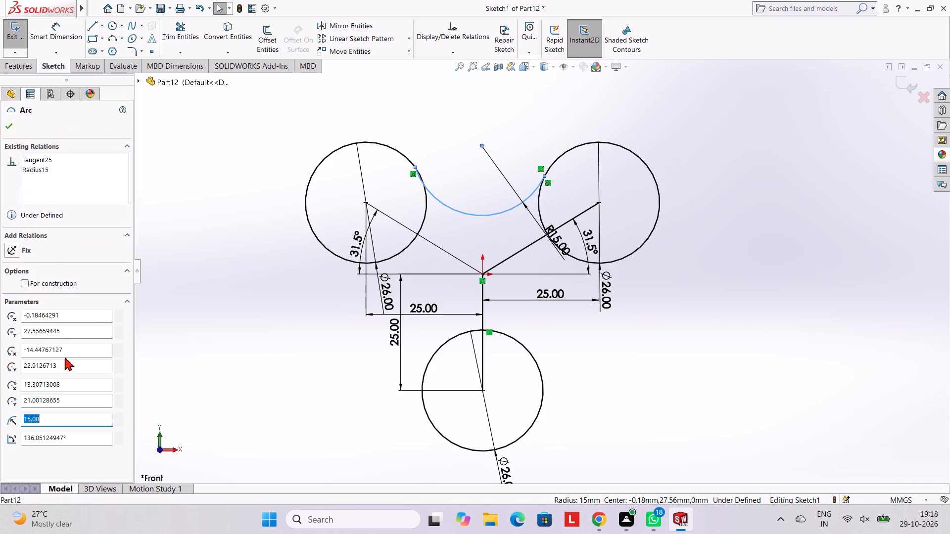
{"action": "key", "text": "Escape"}
{"action": "key", "text": "Escape"}
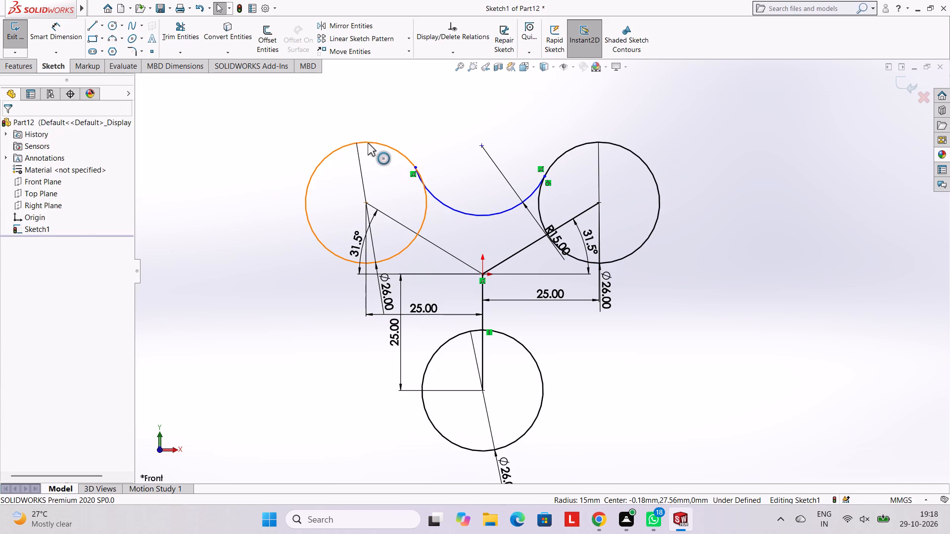
{"action": "left_click", "coordinate": [368, 143]}
{"action": "left_click", "coordinate": [431, 195], "text": "ctrl"}
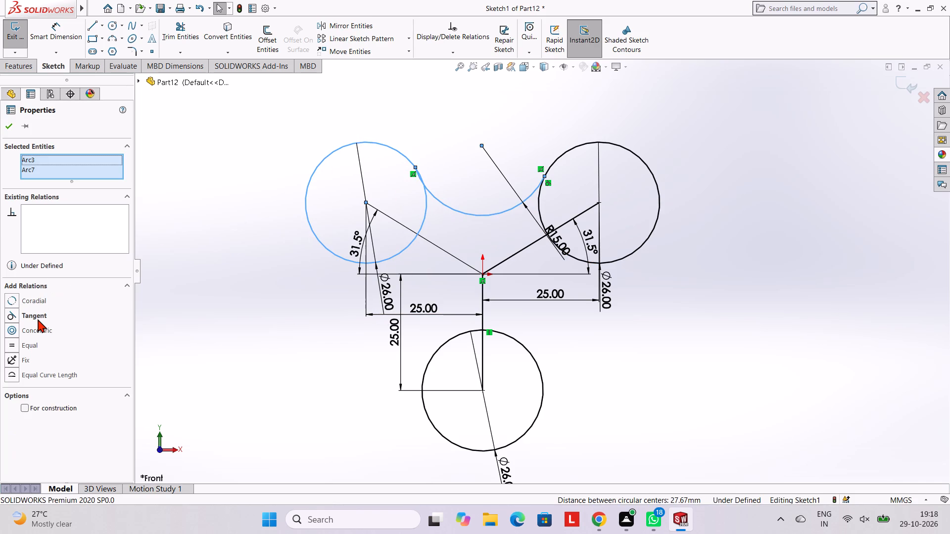
{"action": "left_click", "coordinate": [38, 319], "text": "ctrl"}
{"action": "key", "text": "Escape"}
{"action": "key", "text": "Escape"}
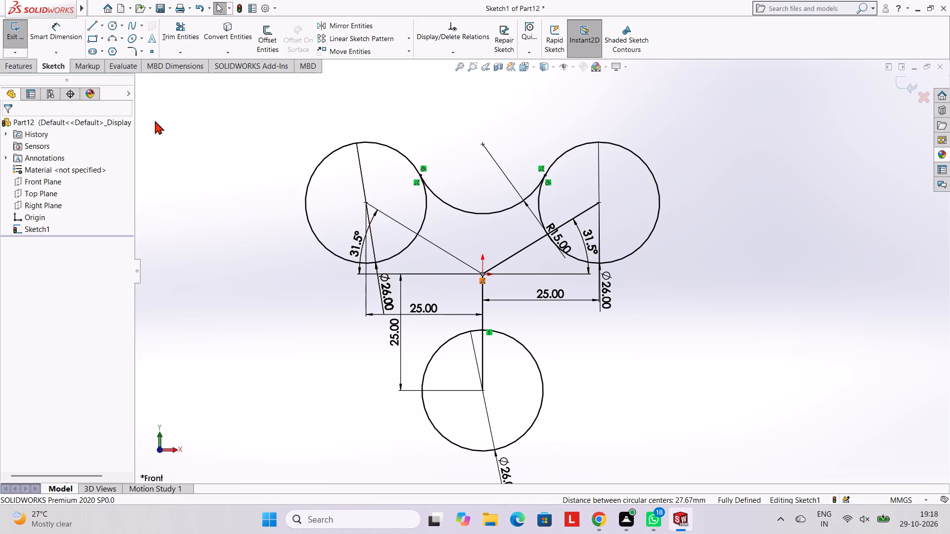
Draw a concave three-point arc of 15 mm radius between the bottom and upper-right 26 mm circles.
{"action": "left_click", "coordinate": [115, 37]}
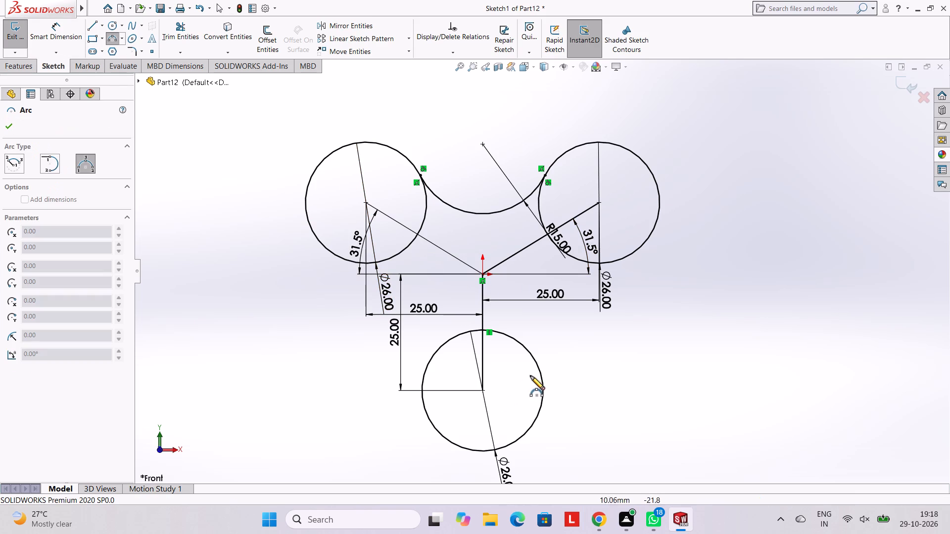
{"action": "left_click", "coordinate": [543, 391]}
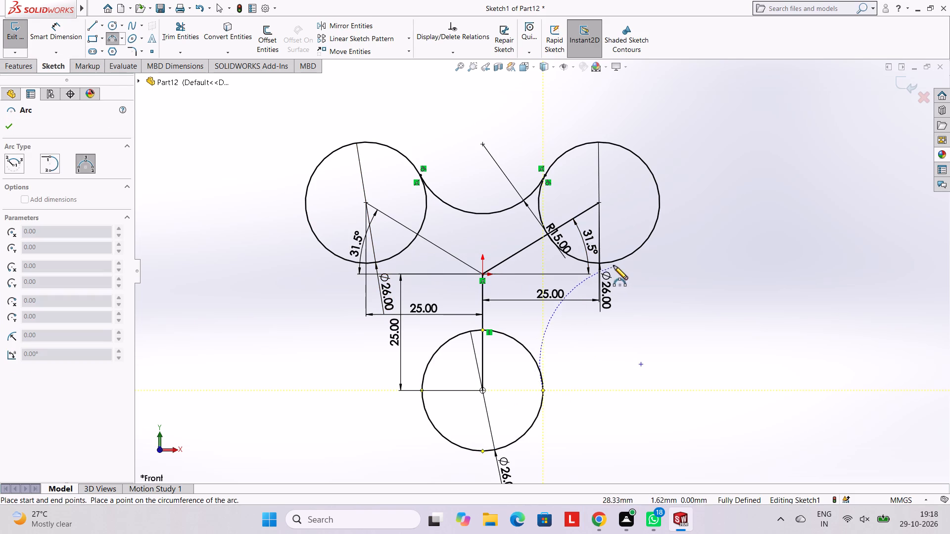
{"action": "left_click", "coordinate": [599, 264]}
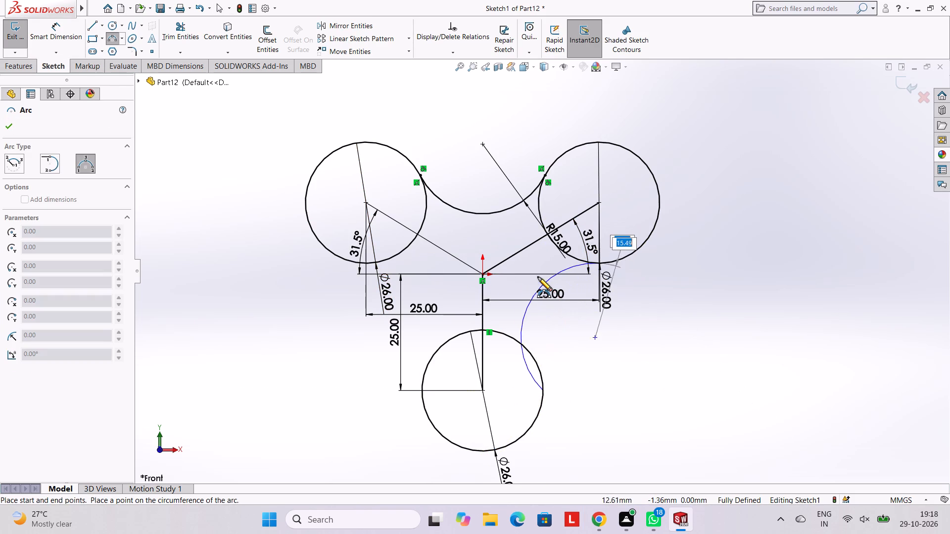
{"action": "type", "text": "15"}
{"action": "key", "text": "Return"}
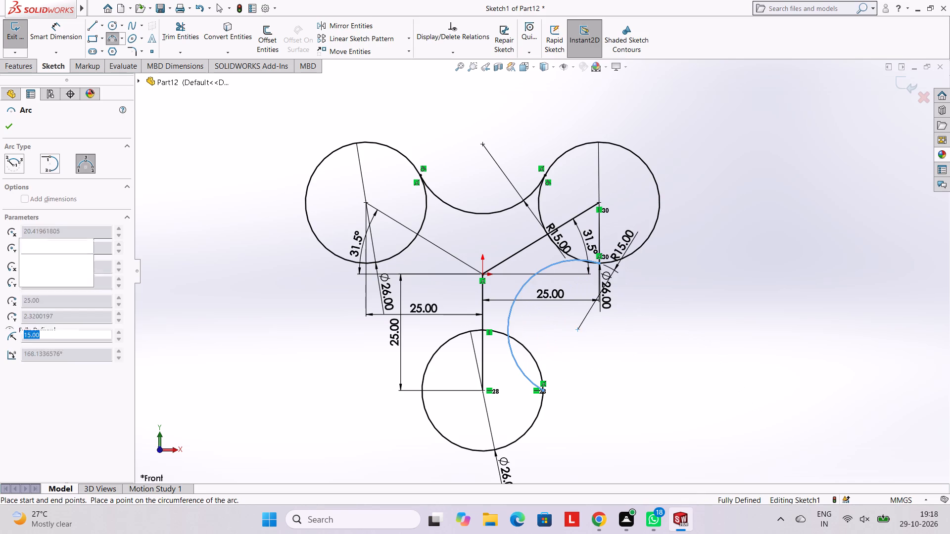
{"action": "key", "text": "Escape"}
Trim the ends of the new 15 mm arc that overlap the bottom and upper-right 26 mm circles.
{"action": "scroll", "coordinate": [569, 318], "scroll_direction": "down", "scroll_amount": 2}
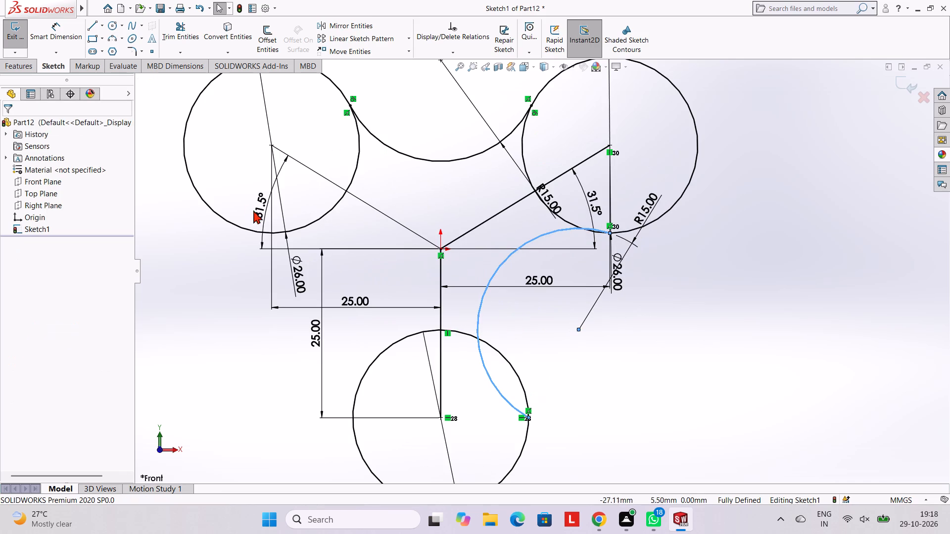
{"action": "left_click", "coordinate": [177, 43]}
{"action": "left_click", "coordinate": [492, 385]}
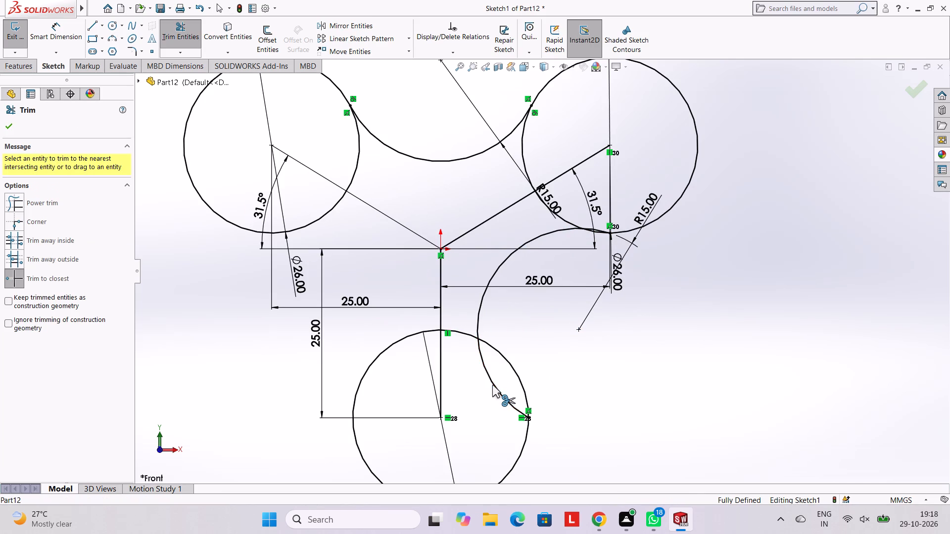
{"action": "key", "text": "Escape"}
{"action": "scroll", "coordinate": [593, 229], "scroll_direction": "down", "scroll_amount": 4}
{"action": "scroll", "coordinate": [593, 229], "scroll_direction": "up", "scroll_amount": 3}
{"action": "scroll", "coordinate": [593, 229], "scroll_direction": "down", "scroll_amount": 5}
{"action": "left_click", "coordinate": [518, 304]}
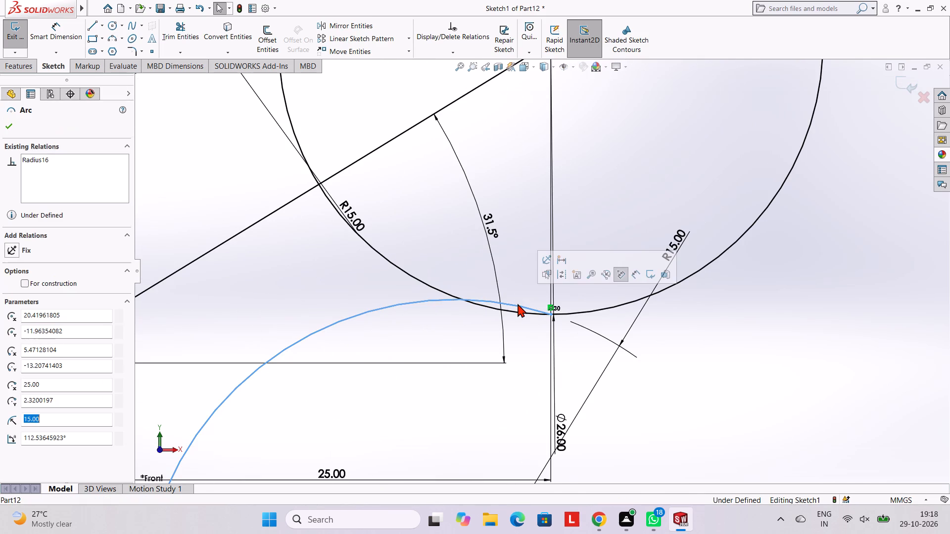
{"action": "key", "text": "Escape"}
{"action": "key", "text": "Escape"}
{"action": "left_click", "coordinate": [179, 38]}
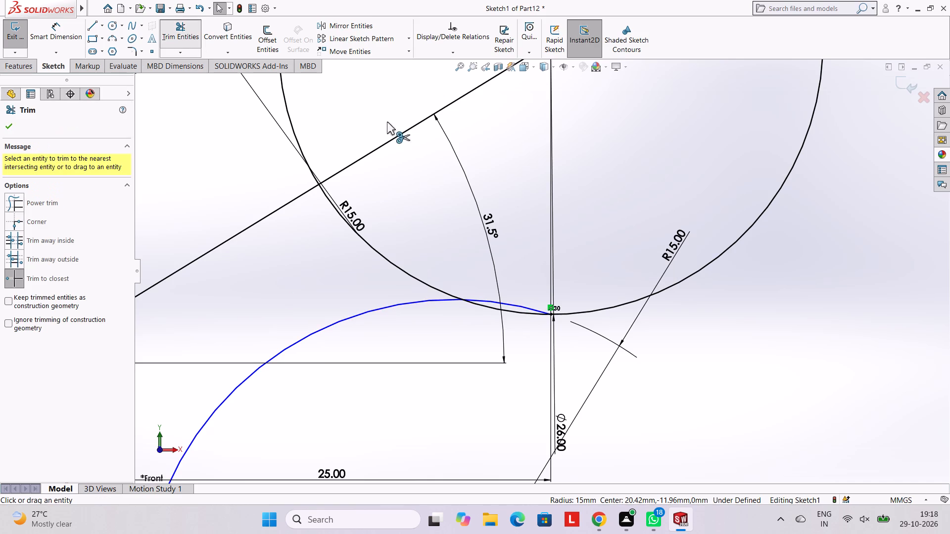
{"action": "left_click", "coordinate": [501, 305]}
{"action": "key", "text": "Escape"}
Make the trimmed 15 mm radius arc tangent to the upper-right 26 mm circle.
{"action": "scroll", "coordinate": [399, 308], "scroll_direction": "up", "scroll_amount": 2}
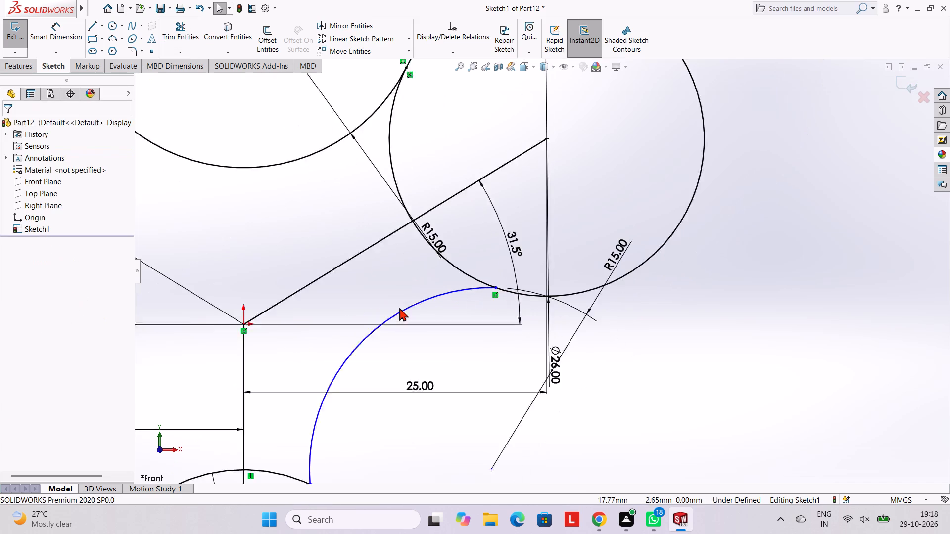
{"action": "scroll", "coordinate": [399, 308], "scroll_direction": "up", "scroll_amount": 4}
{"action": "key", "text": "Escape"}
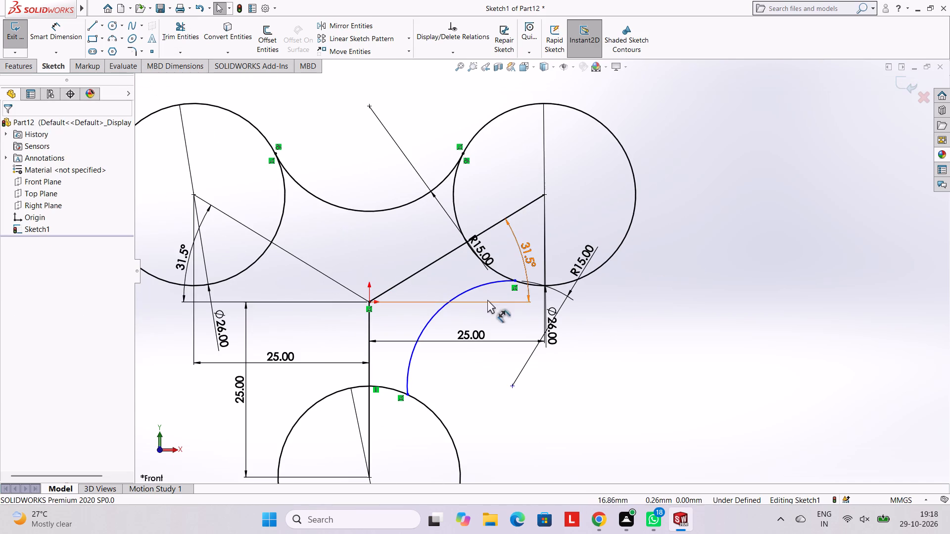
{"action": "left_click", "coordinate": [478, 289]}
{"action": "left_click", "coordinate": [555, 285], "text": "ctrl"}
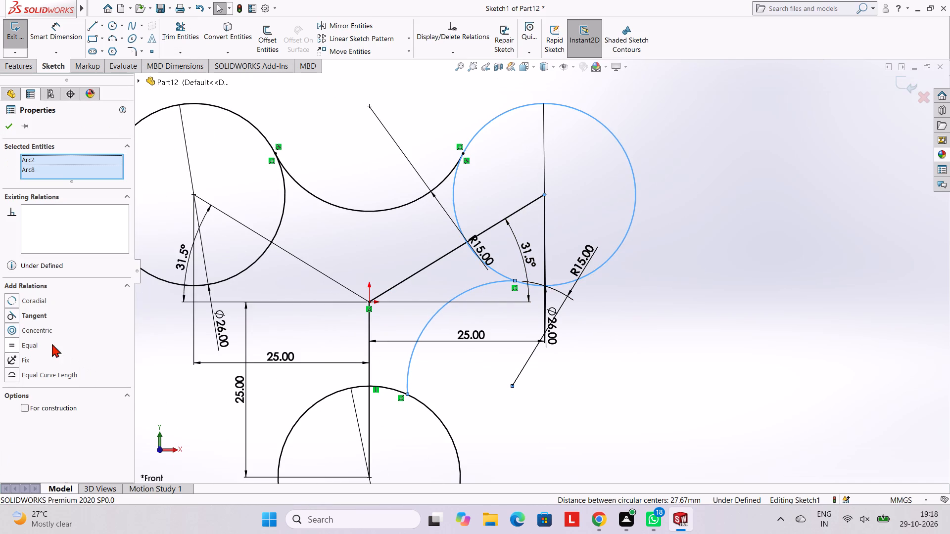
{"action": "left_click", "coordinate": [24, 318], "text": "ctrl"}
{"action": "key", "text": "Escape"}
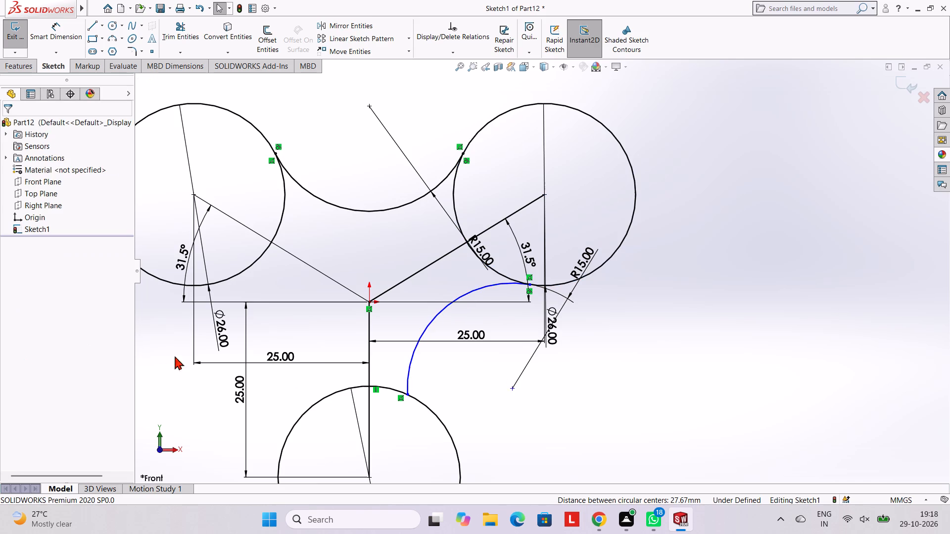
{"action": "key", "text": "Escape"}
Make the same 15 mm radius arc tangent to the bottom 26 mm circle.
{"action": "left_click", "coordinate": [415, 355]}
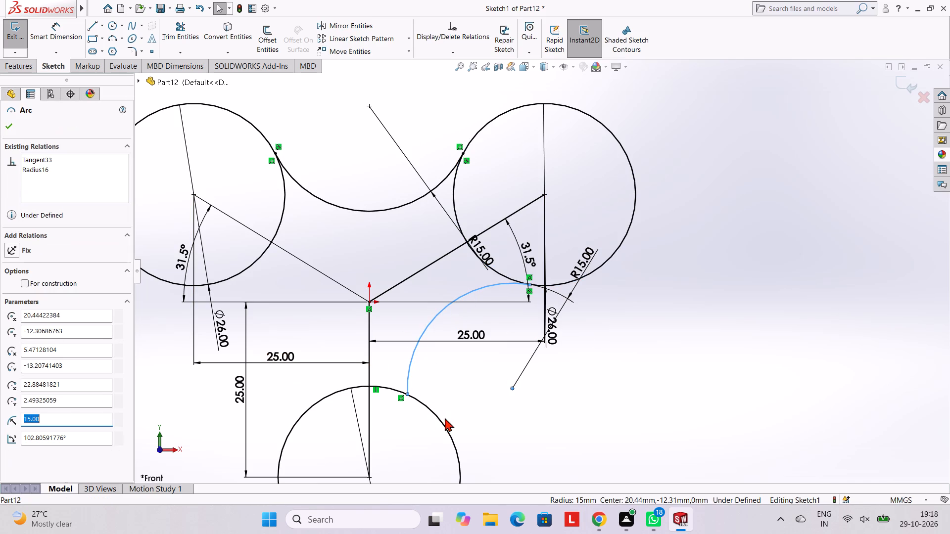
{"action": "left_click", "coordinate": [438, 419], "text": "ctrl"}
{"action": "left_click", "coordinate": [27, 318], "text": "ctrl"}
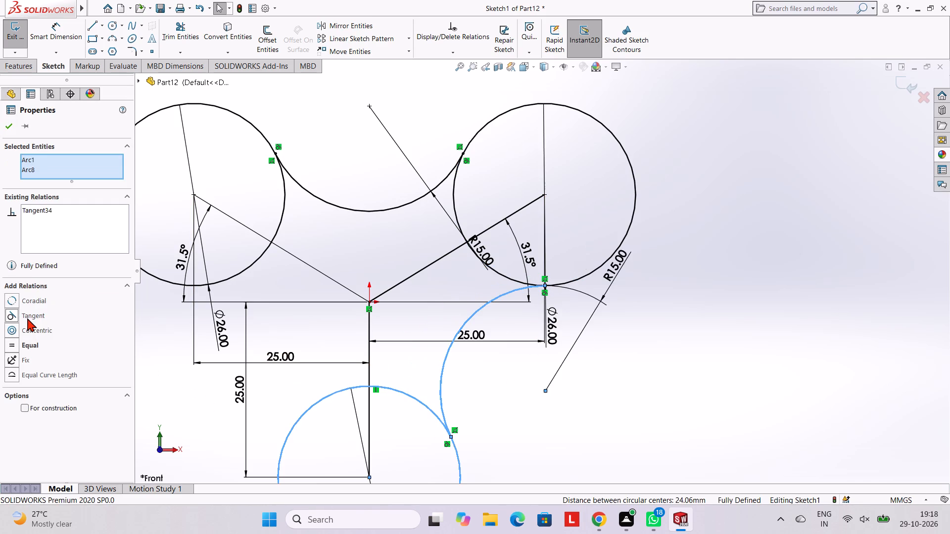
{"action": "key", "text": "Escape"}
{"action": "scroll", "coordinate": [553, 382], "scroll_direction": "up", "scroll_amount": 3}
{"action": "key", "text": "Escape"}
Draw a concave three-point arc of 15 mm radius between the upper-left and bottom 26 mm circles.
{"action": "scroll", "coordinate": [510, 309], "scroll_direction": "down", "scroll_amount": 2}
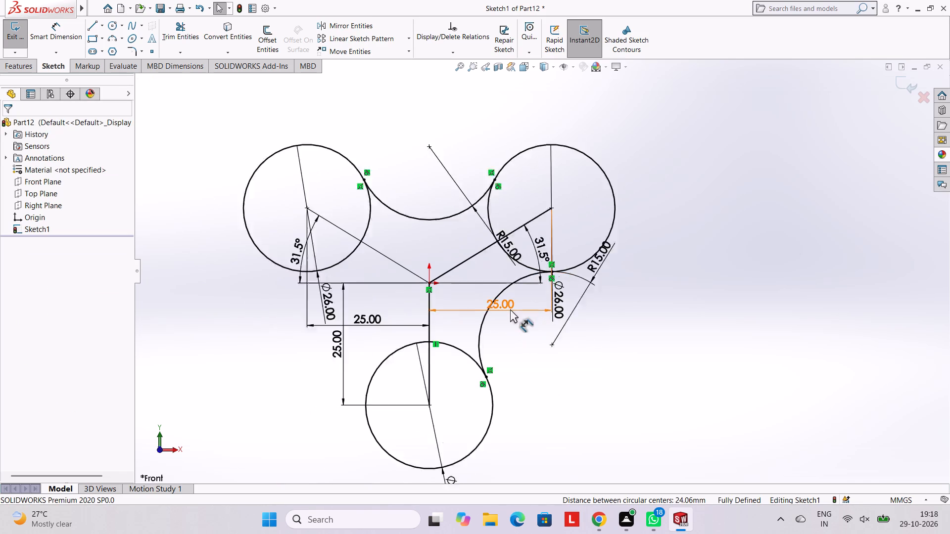
{"action": "scroll", "coordinate": [510, 309], "scroll_direction": "down", "scroll_amount": 1}
{"action": "left_click", "coordinate": [114, 36]}
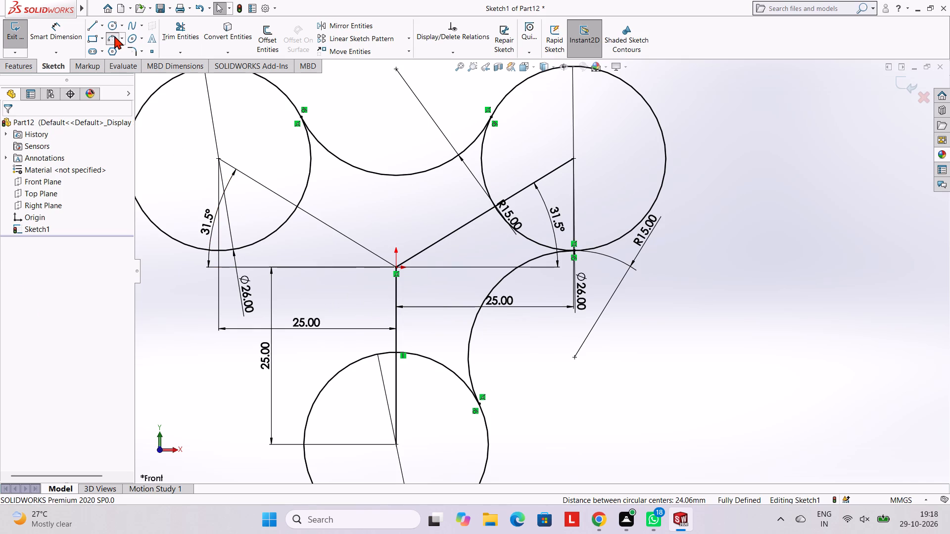
{"action": "left_click", "coordinate": [169, 236]}
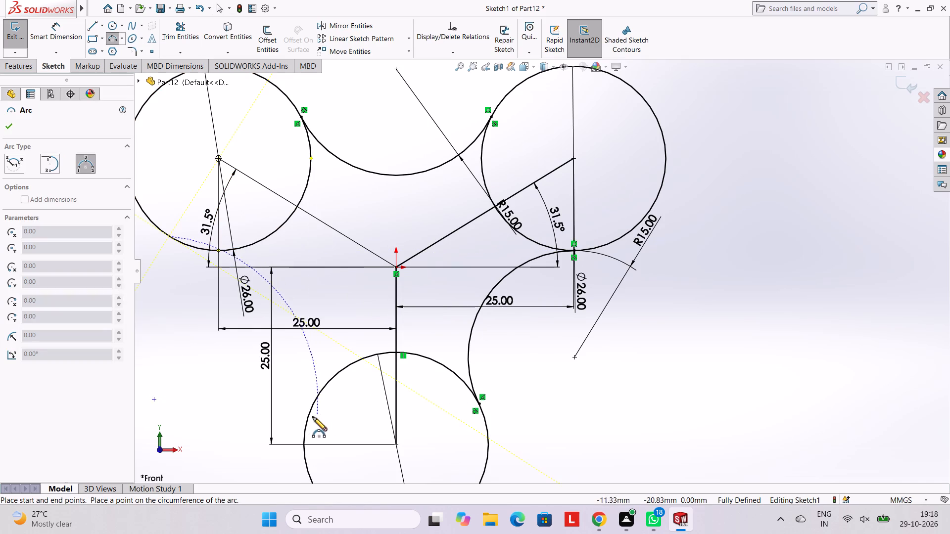
{"action": "left_click", "coordinate": [306, 424]}
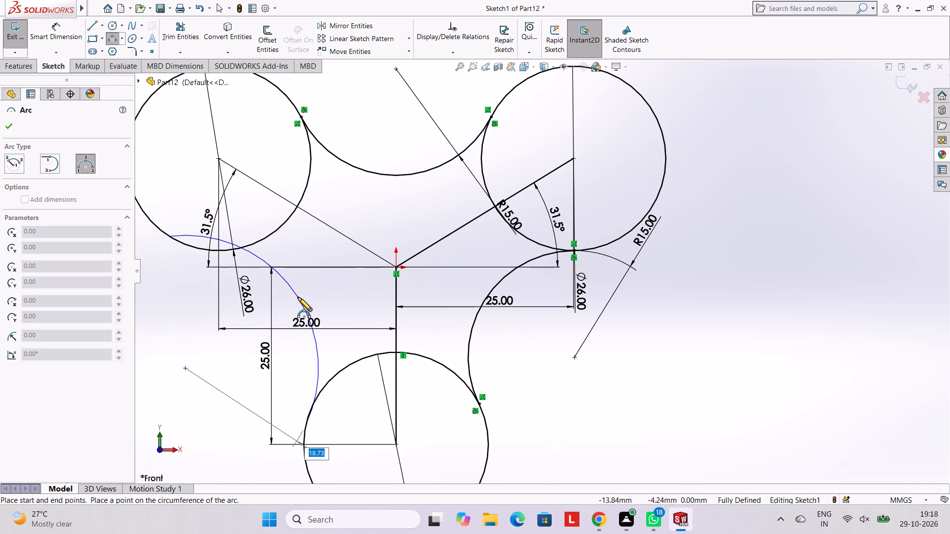
{"action": "type", "text": "15"}
{"action": "key", "text": "Return"}
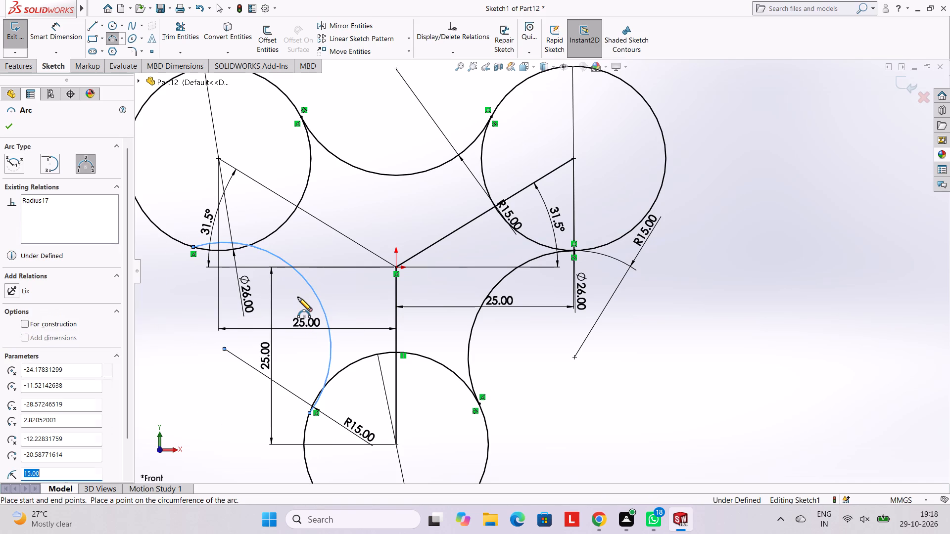
{"action": "key", "text": "Escape"}
{"action": "key", "text": "Escape"}
Trim the ends of the left-hand 15 mm arc that overlap the upper-left and bottom 26 mm circles.
{"action": "scroll", "coordinate": [276, 267], "scroll_direction": "down", "scroll_amount": 2}
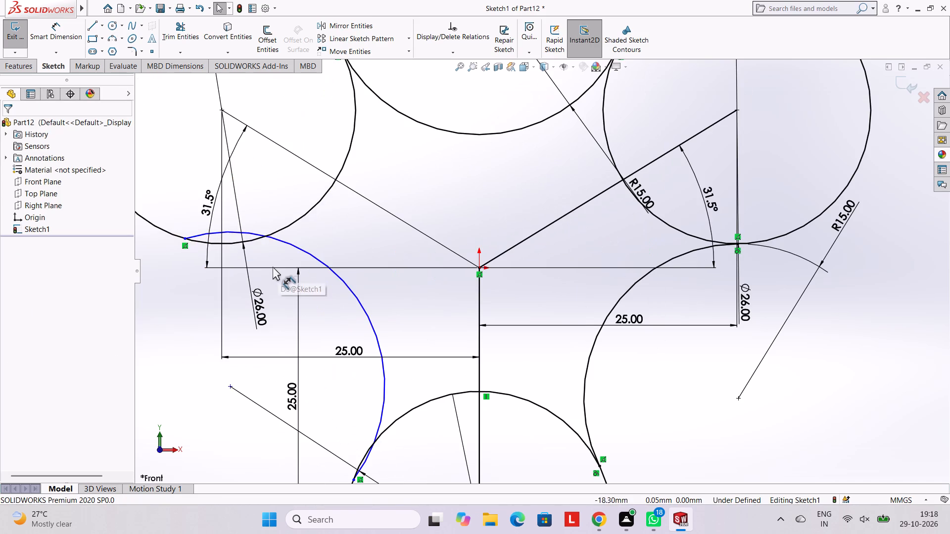
{"action": "scroll", "coordinate": [284, 230], "scroll_direction": "up", "scroll_amount": 2}
{"action": "scroll", "coordinate": [284, 230], "scroll_direction": "down", "scroll_amount": 1}
{"action": "left_click", "coordinate": [185, 24]}
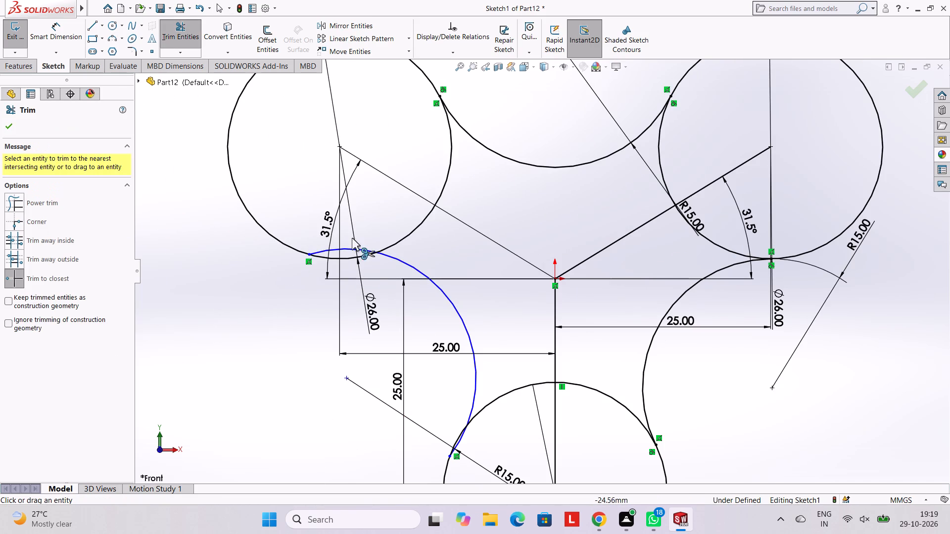
{"action": "left_click", "coordinate": [337, 246]}
{"action": "left_click", "coordinate": [338, 247]}
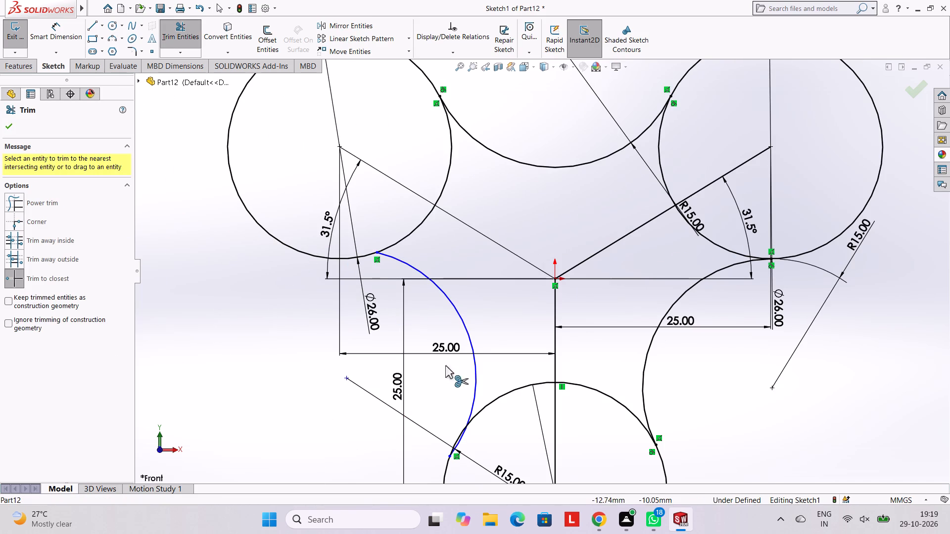
{"action": "left_click", "coordinate": [460, 442]}
{"action": "key", "text": "Escape"}
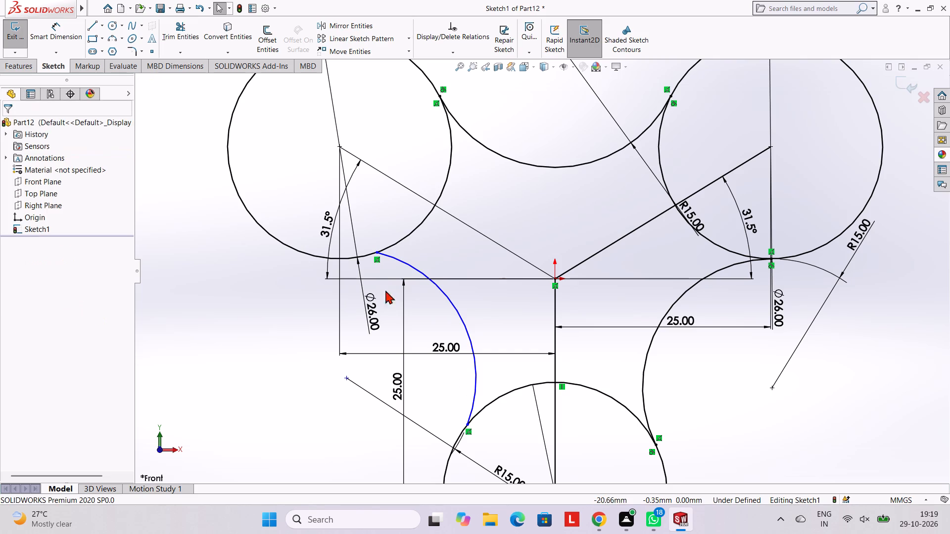
Make the left-hand 15 mm radius arc tangent to the upper-left 26 mm circle.
{"action": "left_click", "coordinate": [340, 257]}
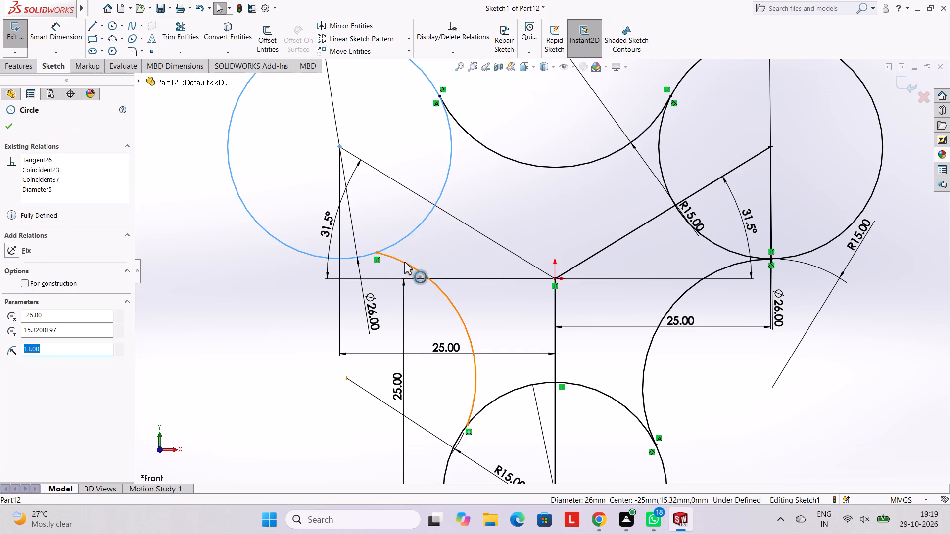
{"action": "left_click", "coordinate": [404, 262], "text": "ctrl"}
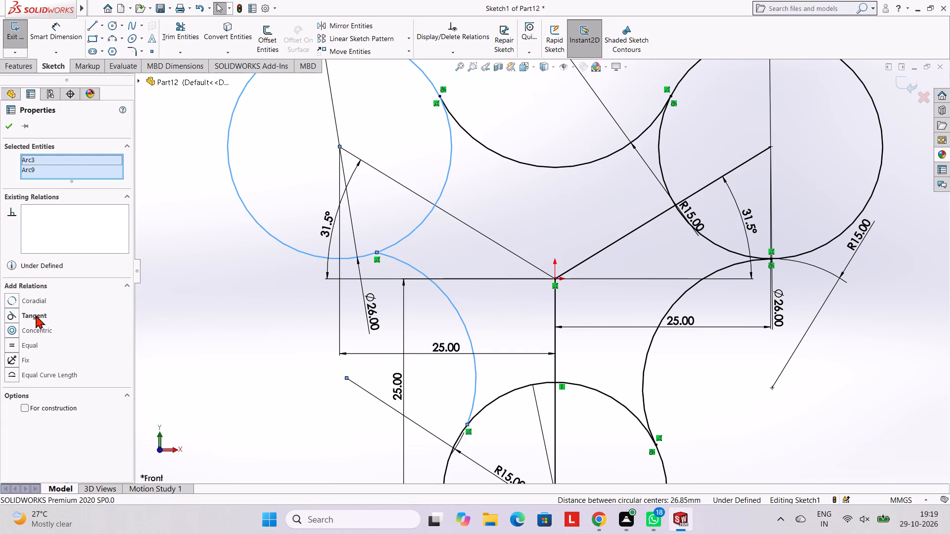
{"action": "left_click", "coordinate": [36, 315], "text": "ctrl"}
{"action": "key", "text": "Escape"}
{"action": "key", "text": "Escape"}
{"action": "key", "text": "Escape"}
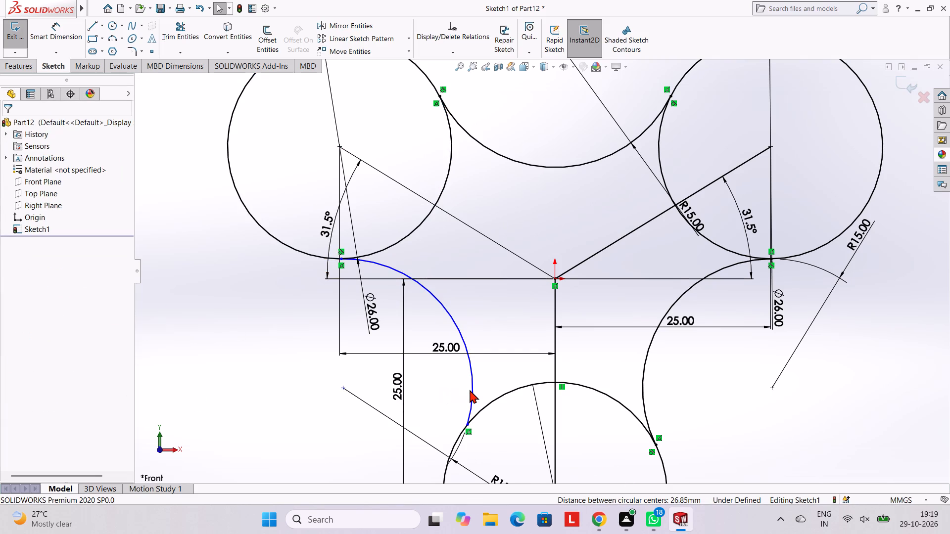
Make the left-hand 15 mm radius arc tangent to the bottom 26 mm circle.
{"action": "left_click", "coordinate": [471, 390]}
{"action": "left_click", "coordinate": [450, 451], "text": "ctrl"}
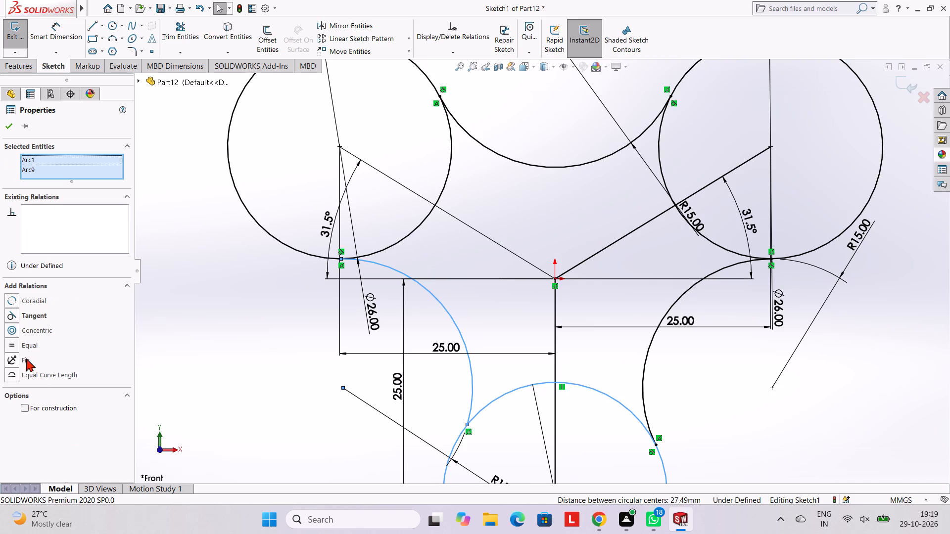
{"action": "left_click", "coordinate": [36, 312], "text": "ctrl"}
{"action": "key", "text": "Escape"}
{"action": "key", "text": "Escape"}
Draw a 13 mm radius circle centred on the origin and check its fit between the three concave arcs.
{"action": "scroll", "coordinate": [676, 295], "scroll_direction": "up", "scroll_amount": 3}
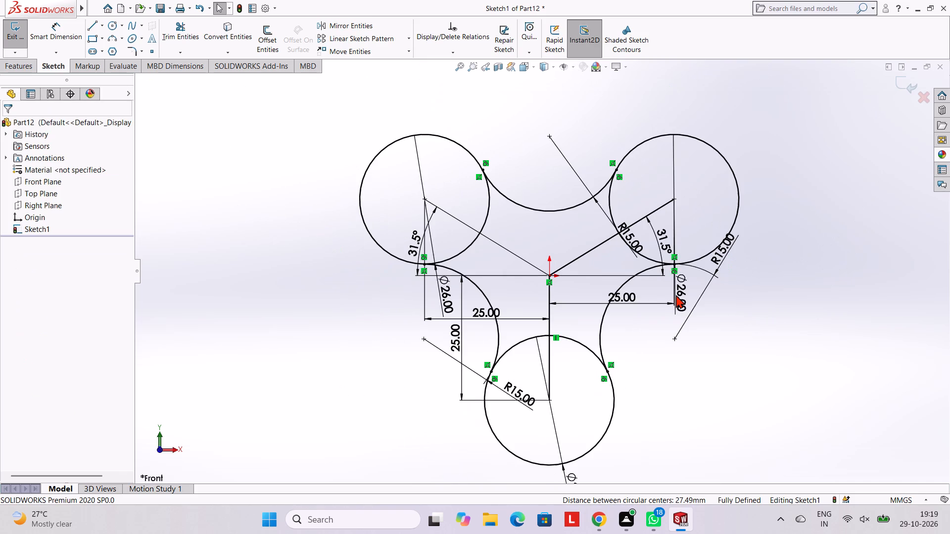
{"action": "left_click", "coordinate": [110, 23]}
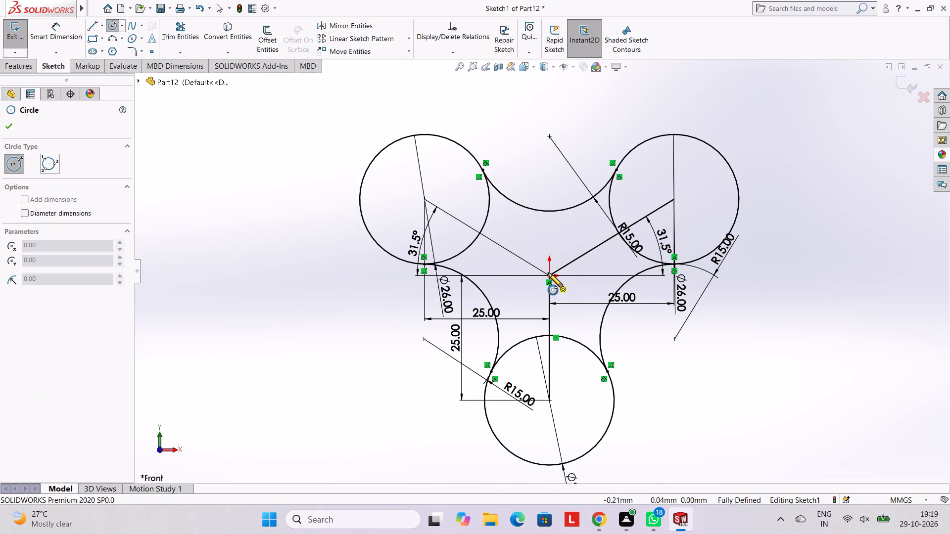
{"action": "left_click", "coordinate": [549, 275]}
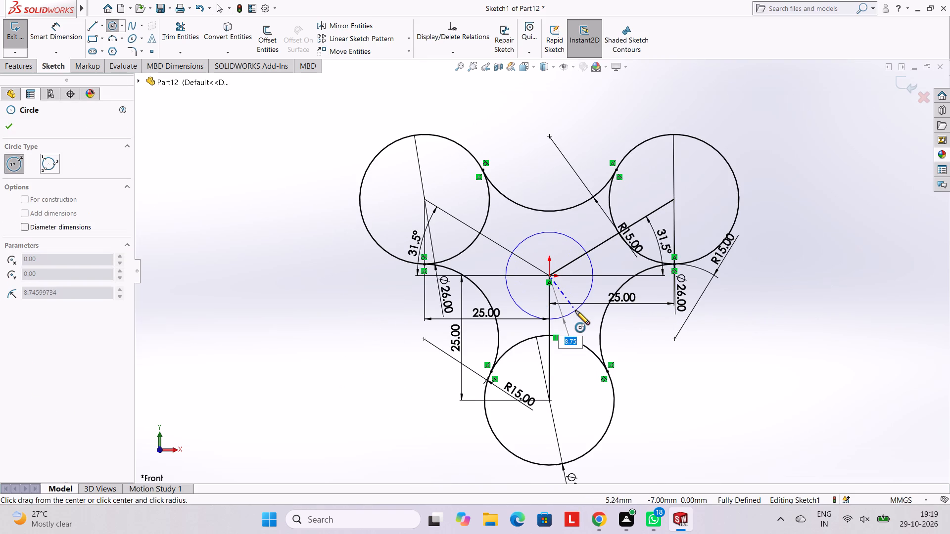
{"action": "type", "text": "13"}
{"action": "key", "text": "Return"}
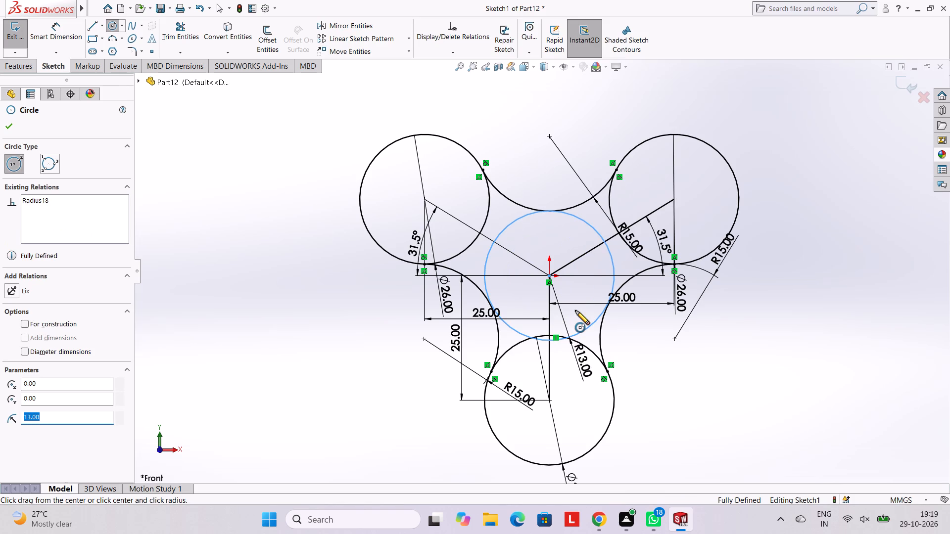
{"action": "scroll", "coordinate": [600, 298], "scroll_direction": "down", "scroll_amount": 2}
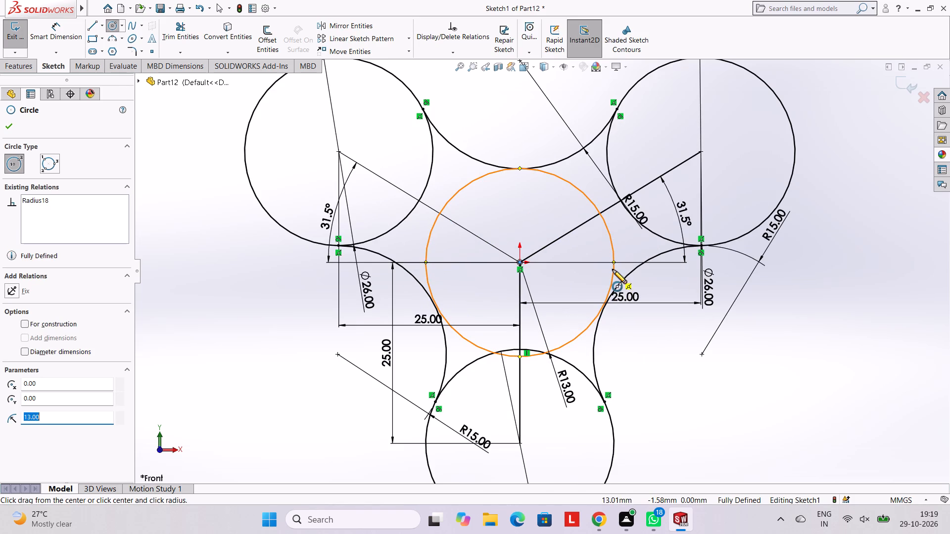
{"action": "scroll", "coordinate": [586, 211], "scroll_direction": "down", "scroll_amount": 3}
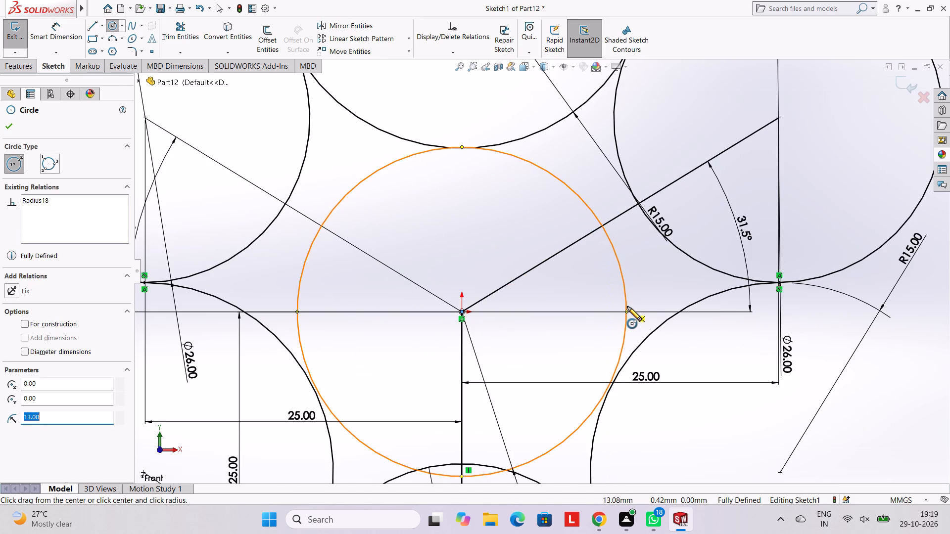
{"action": "scroll", "coordinate": [627, 307], "scroll_direction": "down", "scroll_amount": 3}
{"action": "scroll", "coordinate": [627, 307], "scroll_direction": "up", "scroll_amount": 5}
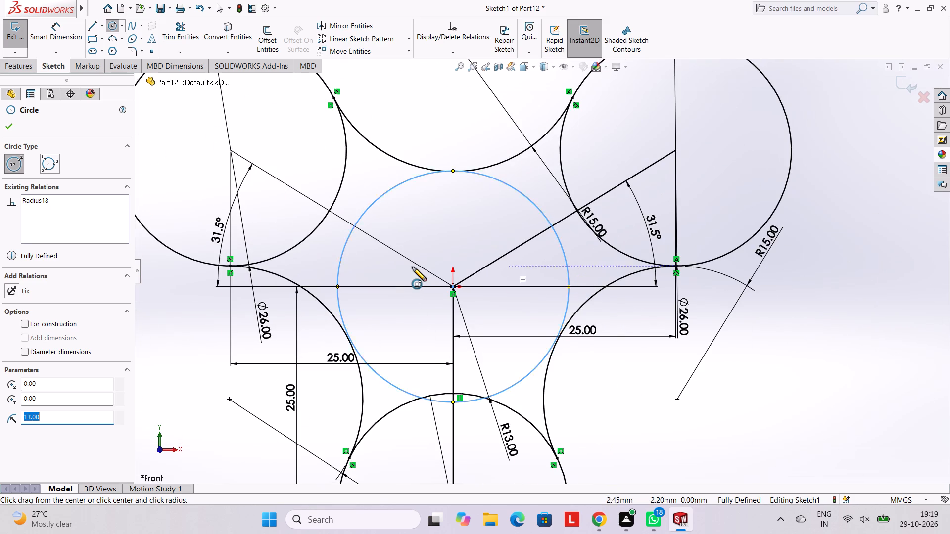
{"action": "scroll", "coordinate": [434, 281], "scroll_direction": "up", "scroll_amount": 1}
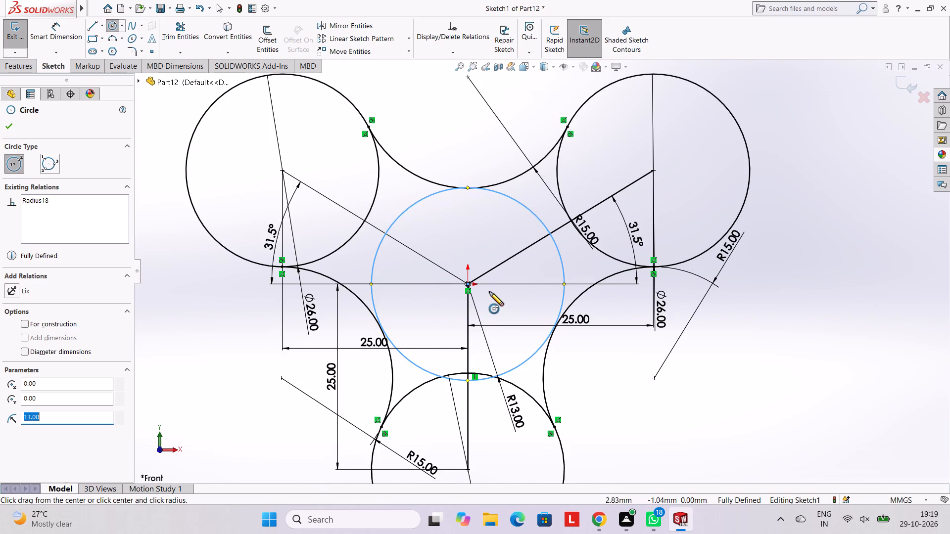
Undo the central 13 mm radius circle and all three 15 mm radius arcs with their trims and relations, keeping the three 26 mm circles.
{"action": "scroll", "coordinate": [491, 287], "scroll_direction": "up", "scroll_amount": 3}
{"action": "scroll", "coordinate": [526, 264], "scroll_direction": "down", "scroll_amount": 1}
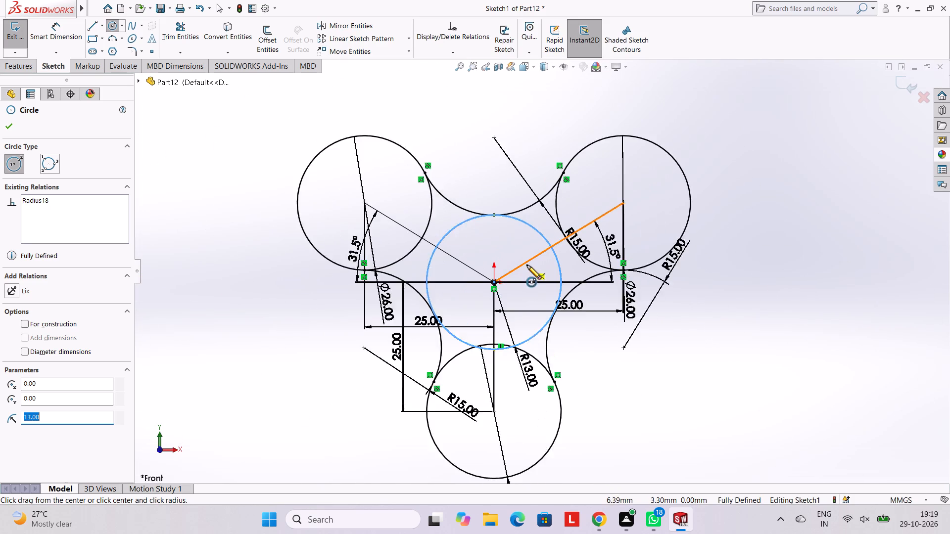
{"action": "scroll", "coordinate": [527, 265], "scroll_direction": "down", "scroll_amount": 1}
{"action": "key", "text": "Escape"}
{"action": "key", "text": "Escape"}
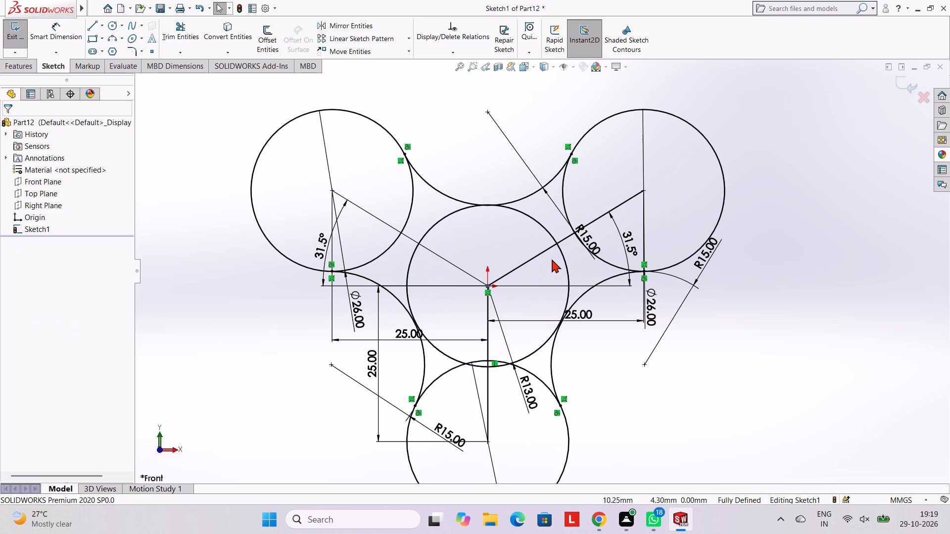
{"action": "key", "text": "ctrl+z"}
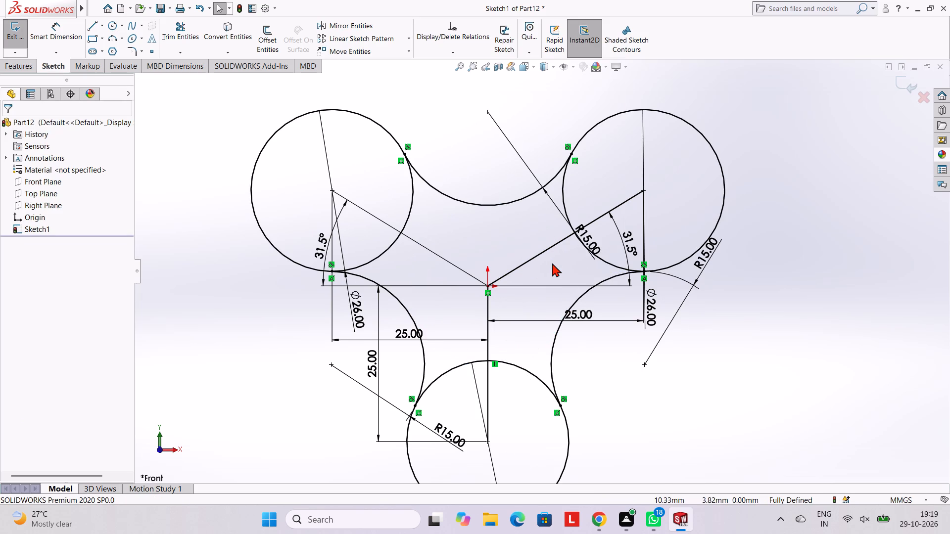
{"action": "key", "text": "ctrl+z"}
{"action": "key", "text": "ctrl+z"}
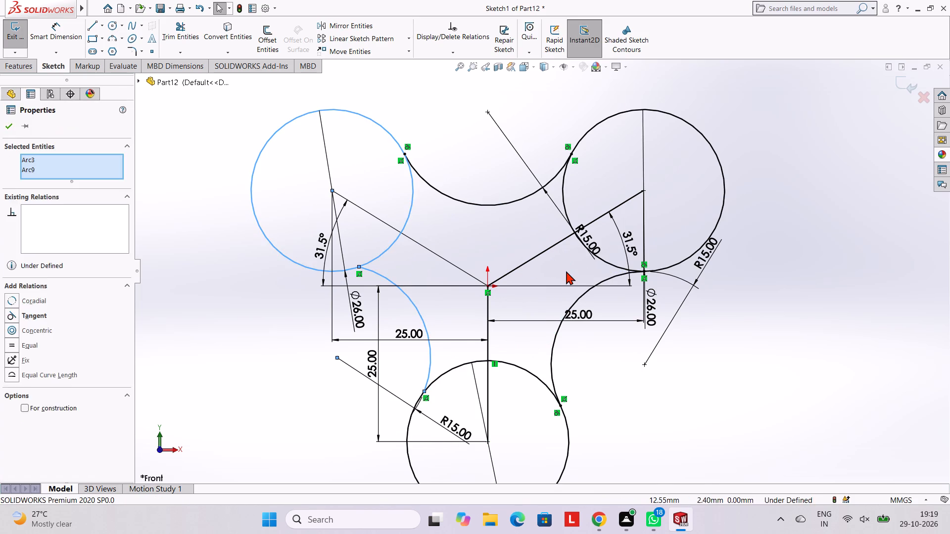
{"action": "key", "text": "ctrl+z"}
{"action": "key", "text": "ctrl+z"}
{"action": "key", "text": "ctrl+z"}
{"action": "key", "text": "ctrl+z"}
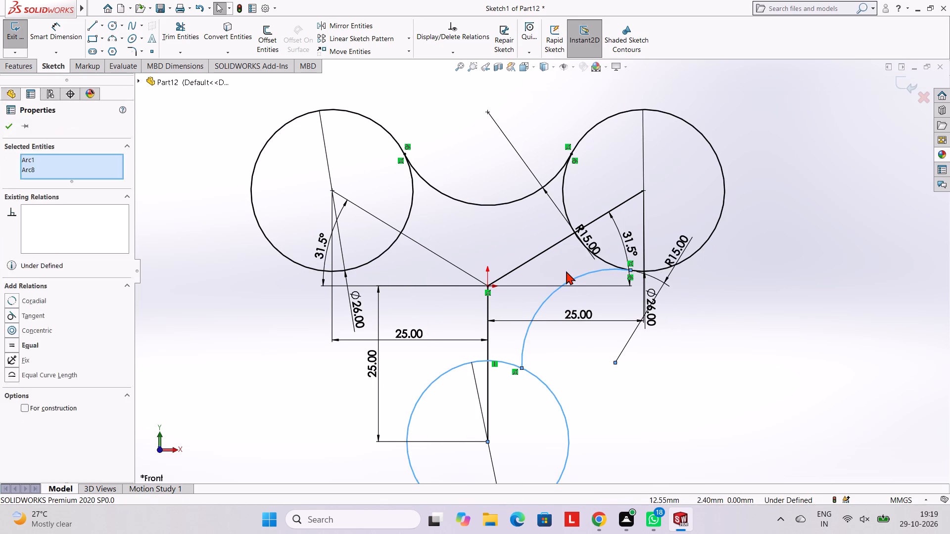
{"action": "key", "text": "ctrl+z"}
{"action": "key", "text": "ctrl+z"}
{"action": "key", "text": "ctrl+z"}
{"action": "key", "text": "ctrl+z"}
{"action": "key", "text": "ctrl+z"}
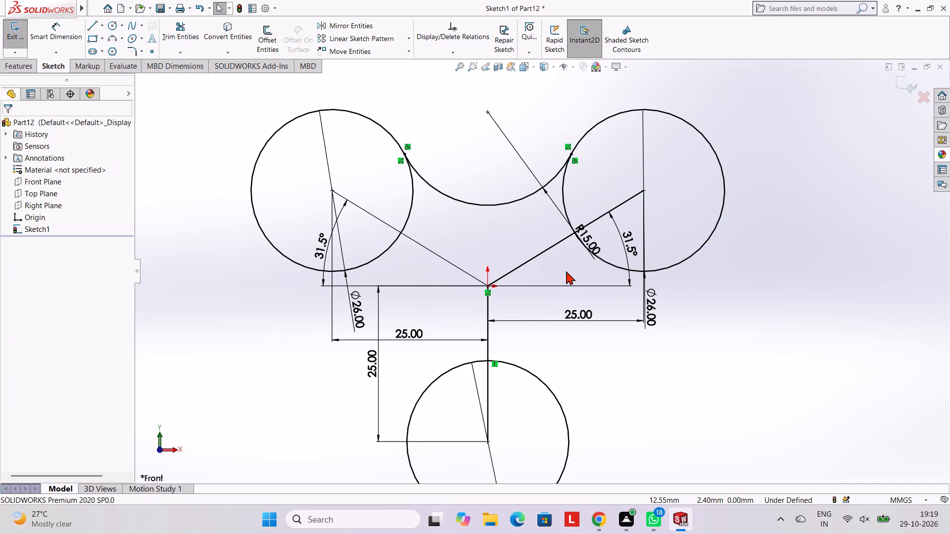
{"action": "key", "text": "ctrl+z"}
{"action": "key", "text": "ctrl+z"}
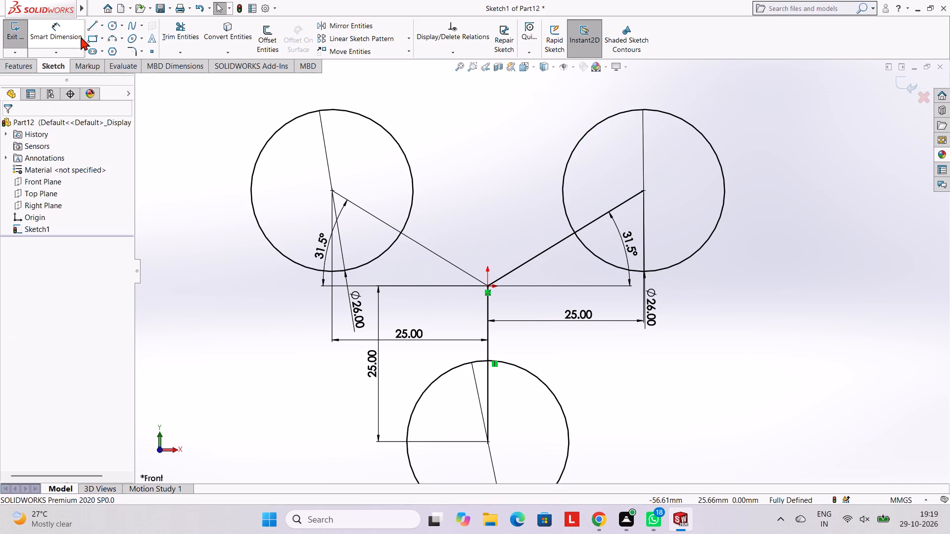
Draw a concave three-point arc of 16 mm radius between the upper-left and upper-right 26 mm circles.
{"action": "left_click", "coordinate": [110, 37]}
{"action": "left_click", "coordinate": [400, 147]}
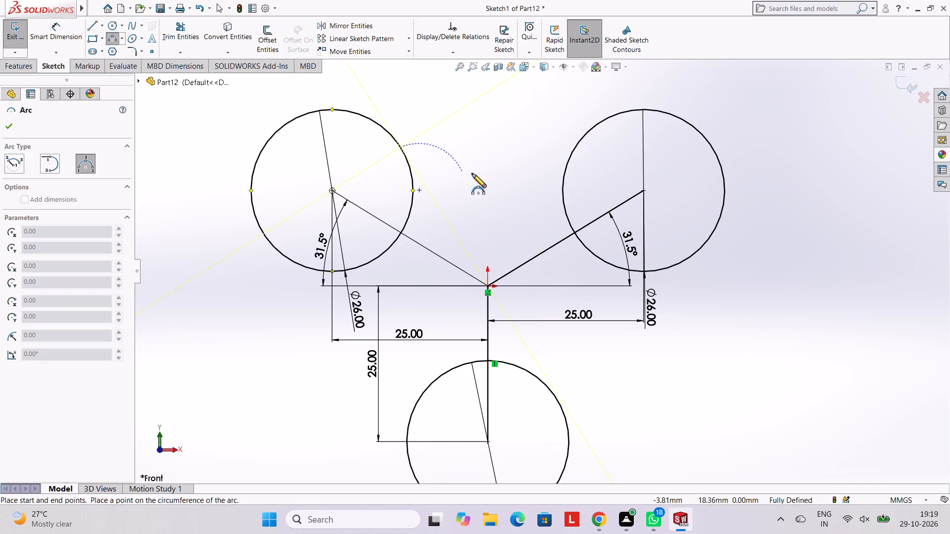
{"action": "left_click", "coordinate": [570, 157]}
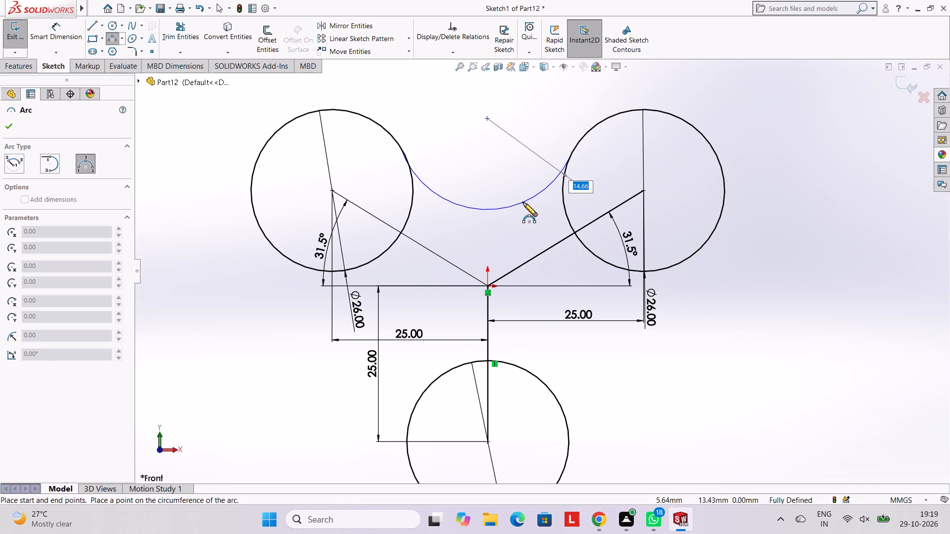
{"action": "type", "text": "16"}
{"action": "key", "text": "Return"}
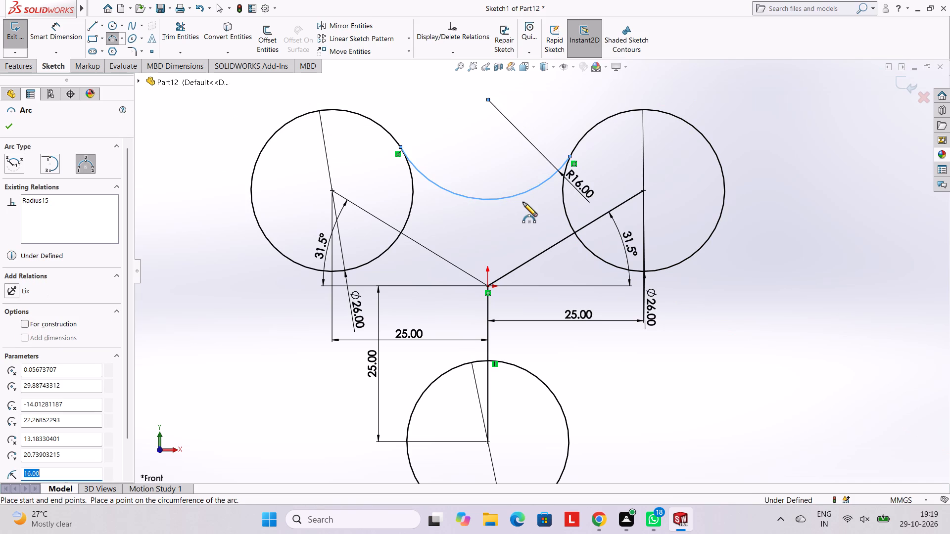
{"action": "key", "text": "Escape"}
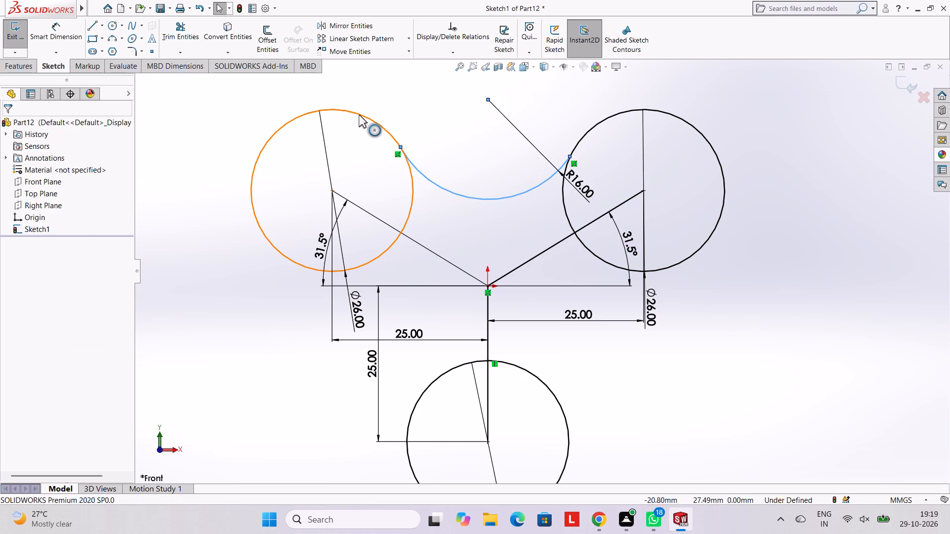
Make the top 16 mm radius arc tangent to the upper-left 26 mm circle.
{"action": "left_click", "coordinate": [359, 115]}
{"action": "left_click", "coordinate": [415, 167], "text": "ctrl"}
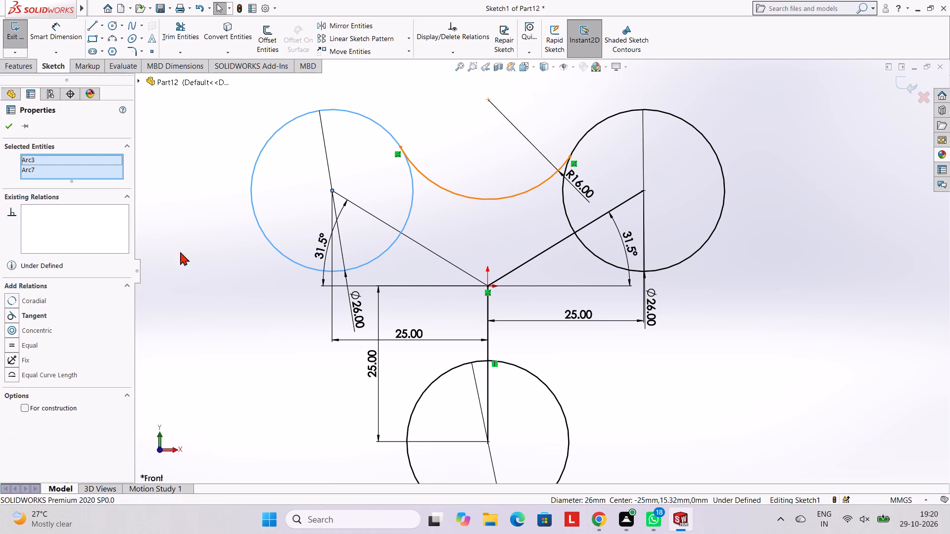
{"action": "left_click", "coordinate": [34, 313], "text": "ctrl"}
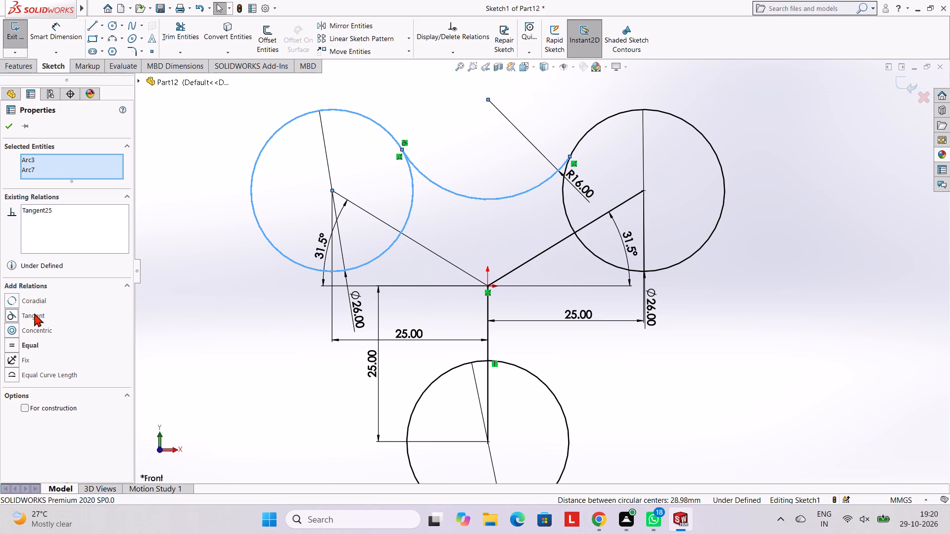
{"action": "left_click", "coordinate": [34, 313], "text": "ctrl"}
{"action": "key", "text": "Escape"}
Make the top 16 mm radius arc tangent to the upper-right 26 mm circle.
{"action": "left_click", "coordinate": [541, 182]}
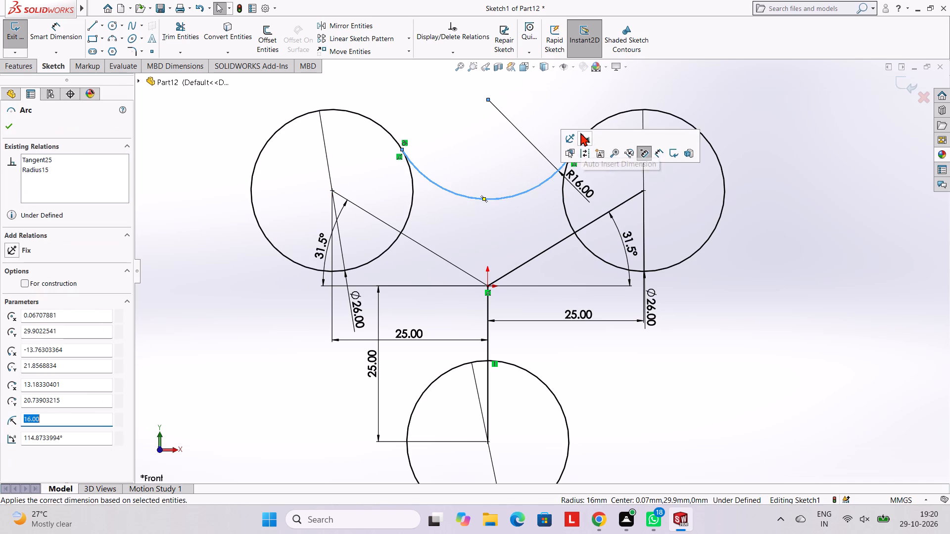
{"action": "left_click", "coordinate": [596, 126], "text": "ctrl"}
{"action": "left_click", "coordinate": [36, 315], "text": "ctrl"}
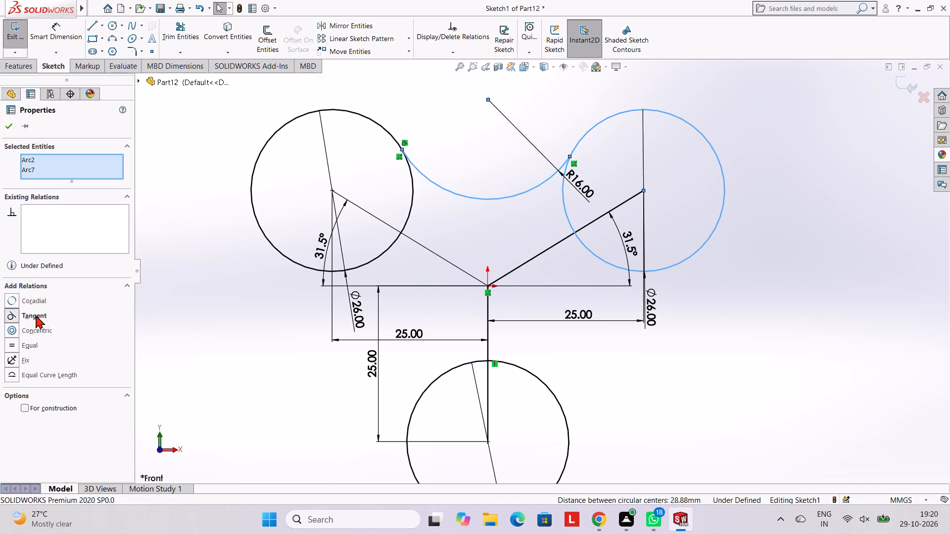
{"action": "key", "text": "Escape"}
{"action": "key", "text": "Escape"}
{"action": "key", "text": "Escape"}
Draw a concave three-point arc of 16 mm radius from the bottom 26 mm circle to the upper-right 26 mm circle.
{"action": "left_click", "coordinate": [110, 38]}
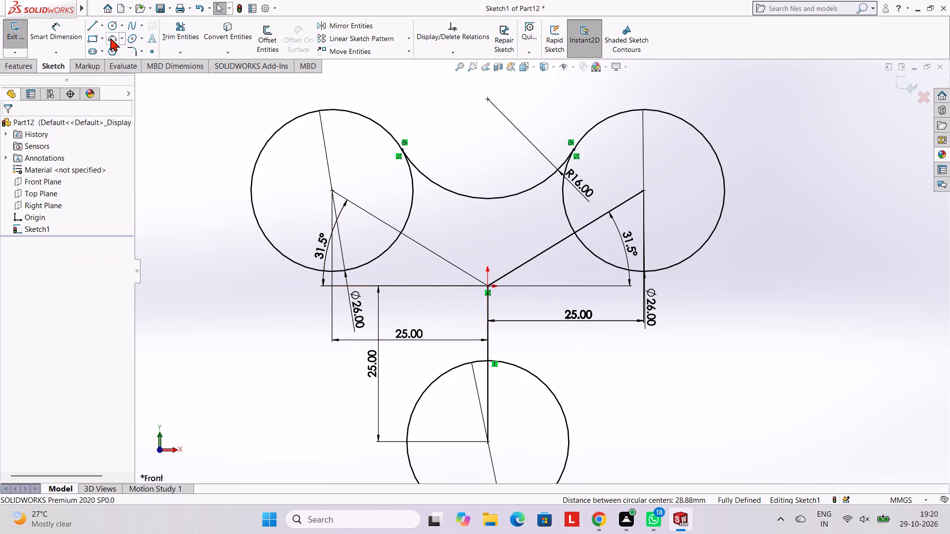
{"action": "left_click", "coordinate": [567, 420]}
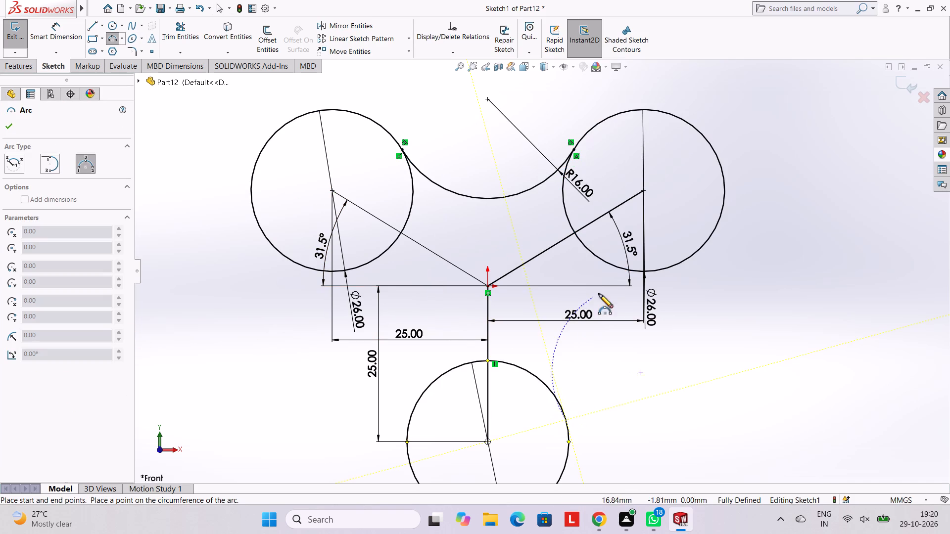
{"action": "left_click", "coordinate": [635, 271]}
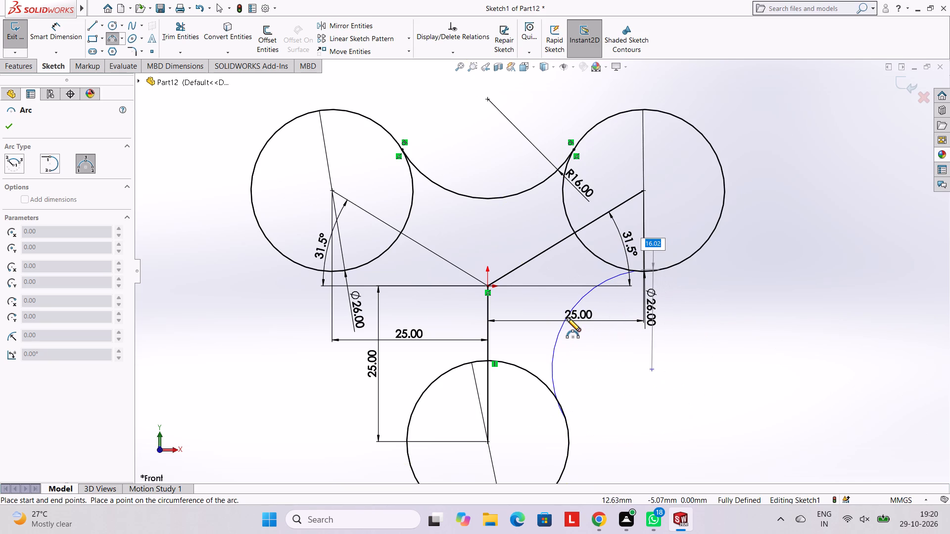
{"action": "type", "text": "16"}
{"action": "key", "text": "Return"}
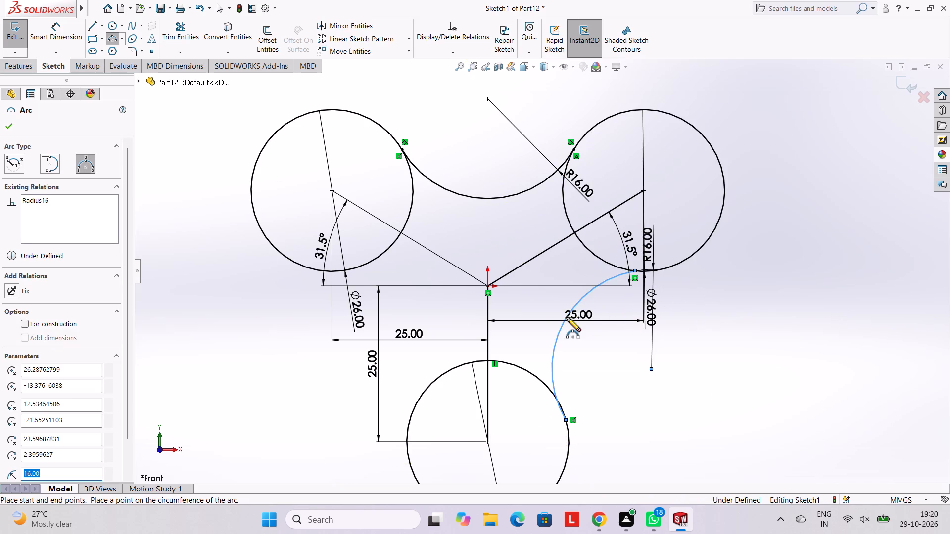
{"action": "key", "text": "Escape"}
{"action": "key", "text": "grave"}
{"action": "key", "text": "Escape"}
{"action": "key", "text": "Escape"}
{"action": "key", "text": "Escape"}
Make the right-hand 16 mm radius arc tangent to the bottom 26 mm circle.
{"action": "left_click", "coordinate": [550, 365]}
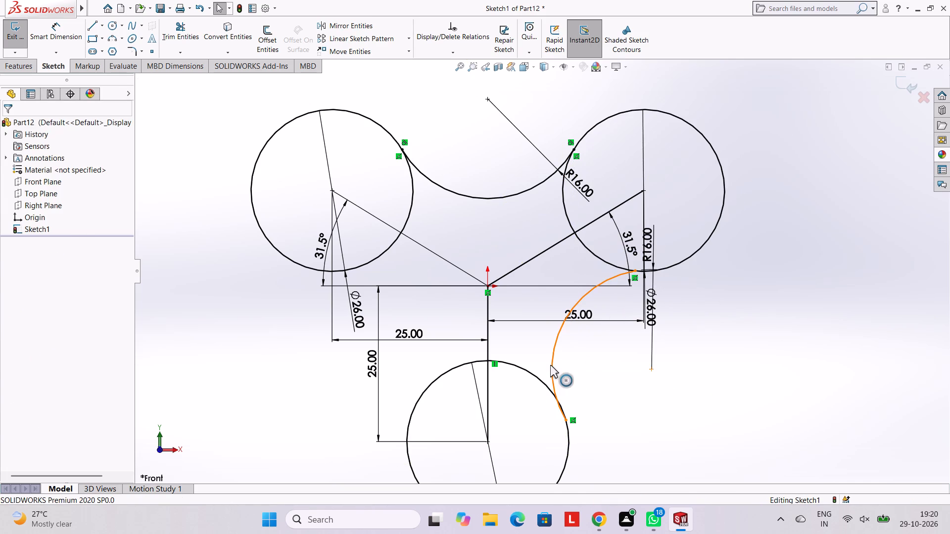
{"action": "left_click", "coordinate": [571, 447], "text": "ctrl"}
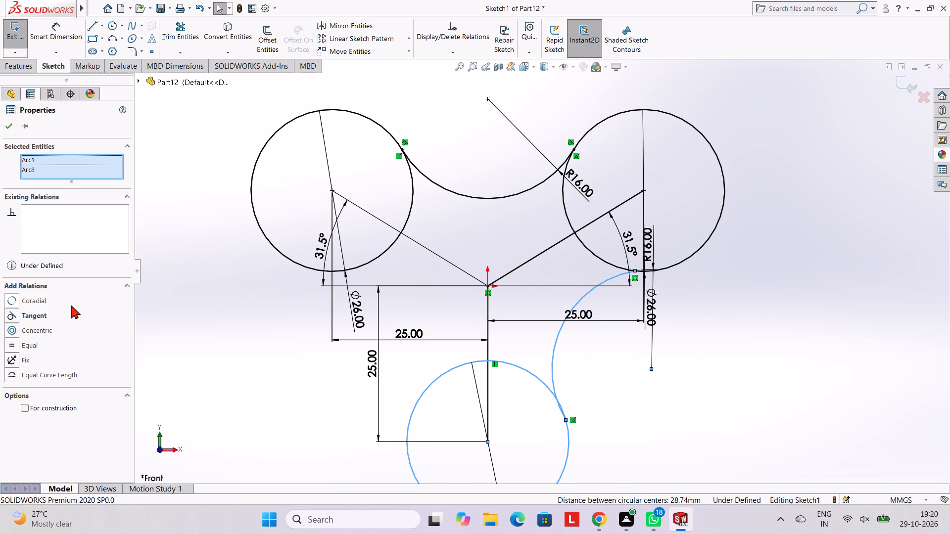
{"action": "left_click", "coordinate": [31, 320], "text": "ctrl"}
{"action": "key", "text": "Escape"}
{"action": "key", "text": "Escape"}
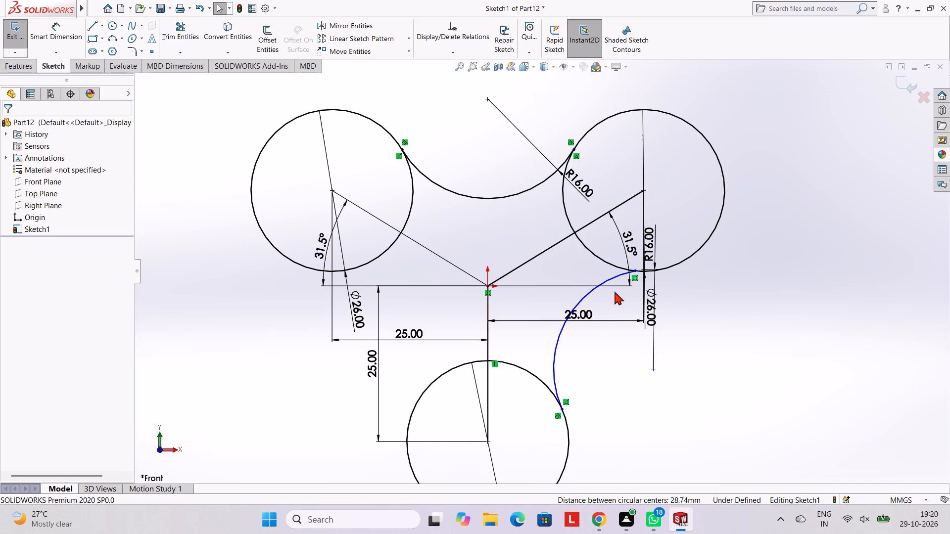
Make the right-hand 16 mm radius arc tangent to the upper-right 26 mm circle.
{"action": "left_click", "coordinate": [616, 276], "text": "ctrl"}
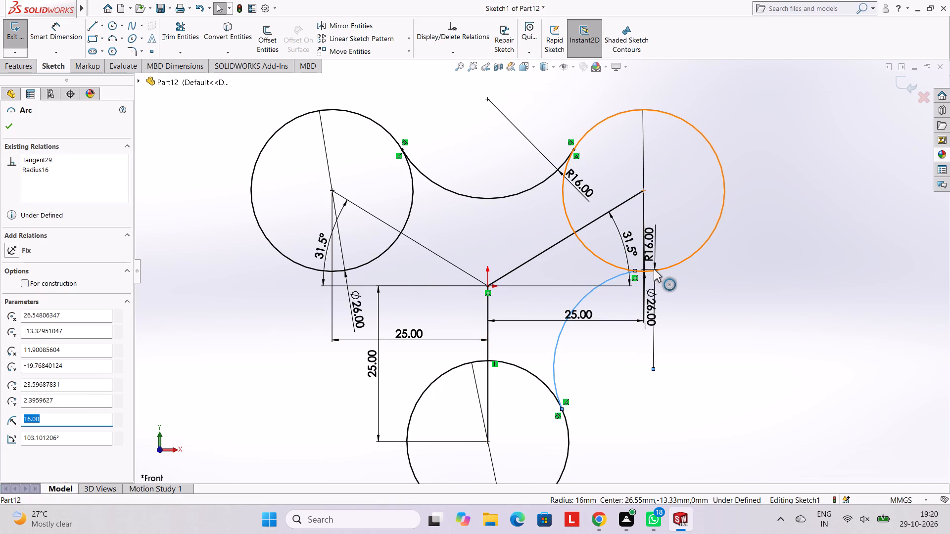
{"action": "left_click", "coordinate": [656, 270], "text": "ctrl"}
{"action": "left_click", "coordinate": [36, 313], "text": "ctrl"}
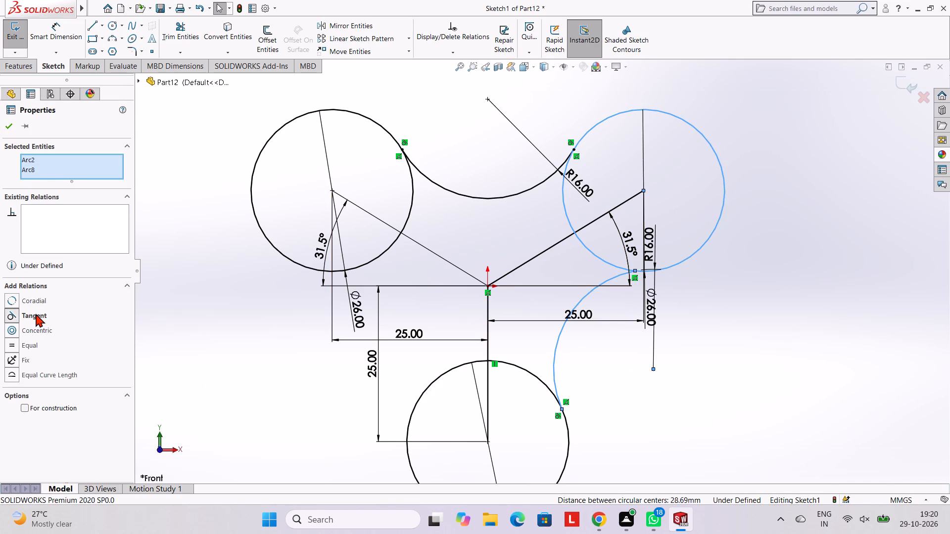
{"action": "key", "text": "Escape"}
{"action": "key", "text": "Escape"}
{"action": "key", "text": "Escape"}
{"action": "key", "text": "Escape"}
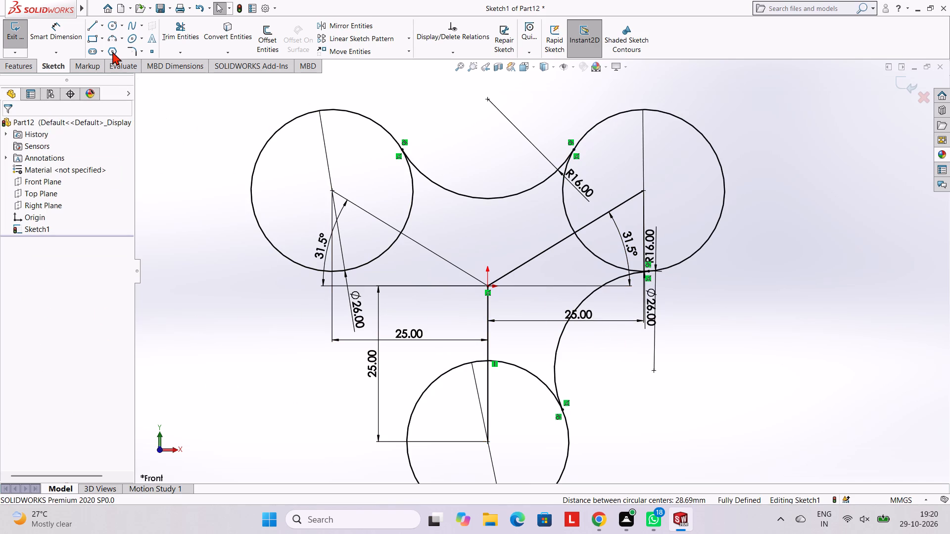
Draw a concave three-point arc of 16 mm radius from the upper-left 26 mm circle to the bottom 26 mm circle.
{"action": "left_click", "coordinate": [111, 39]}
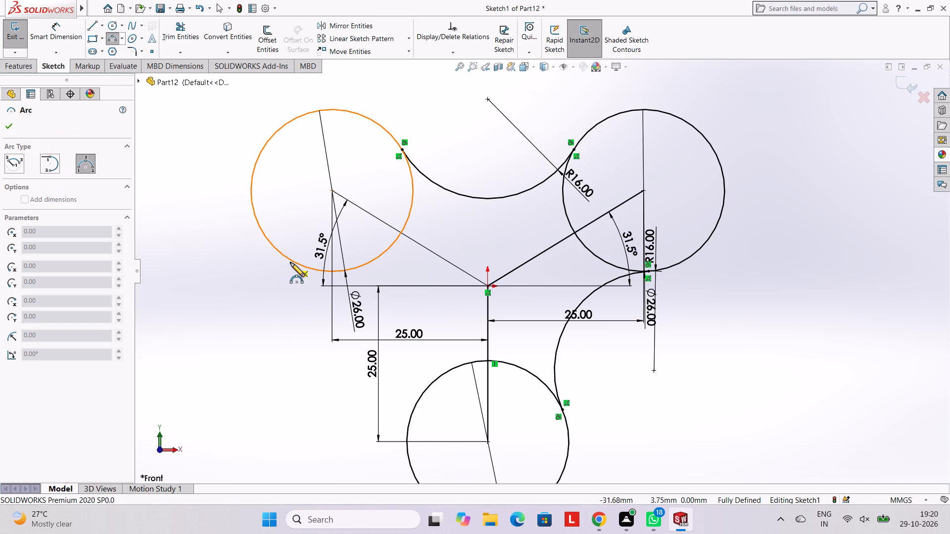
{"action": "left_click", "coordinate": [290, 263]}
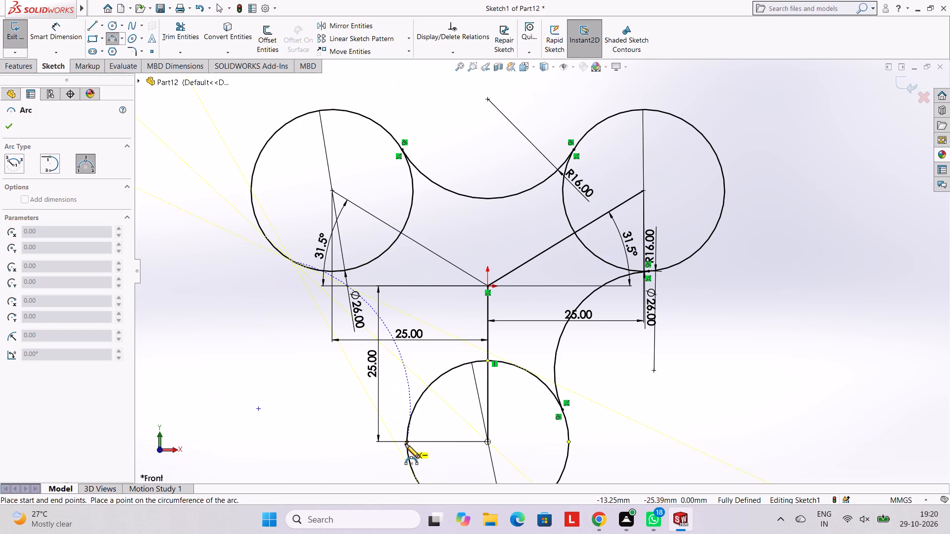
{"action": "left_click", "coordinate": [405, 444]}
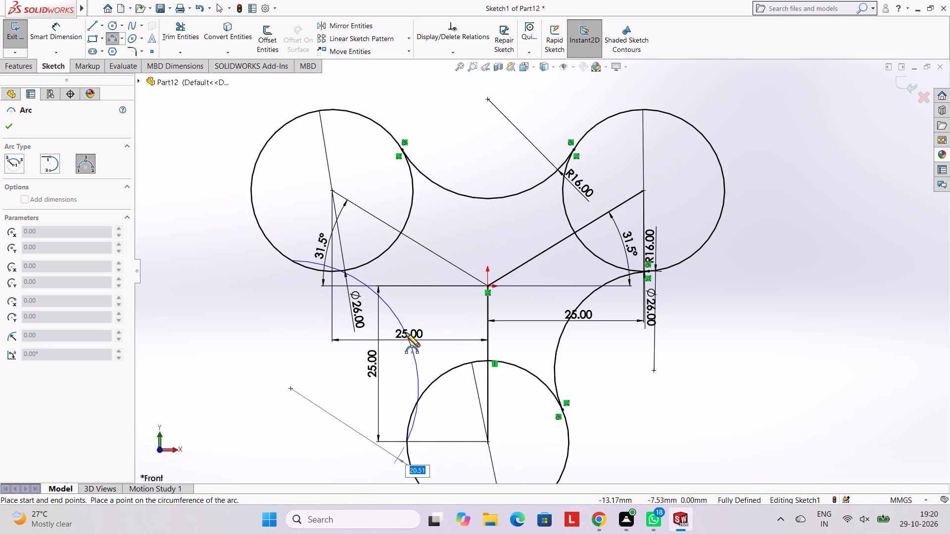
{"action": "type", "text": "16"}
{"action": "key", "text": "Return"}
{"action": "key", "text": "Escape"}
{"action": "key", "text": "Escape"}
{"action": "key", "text": "Escape"}
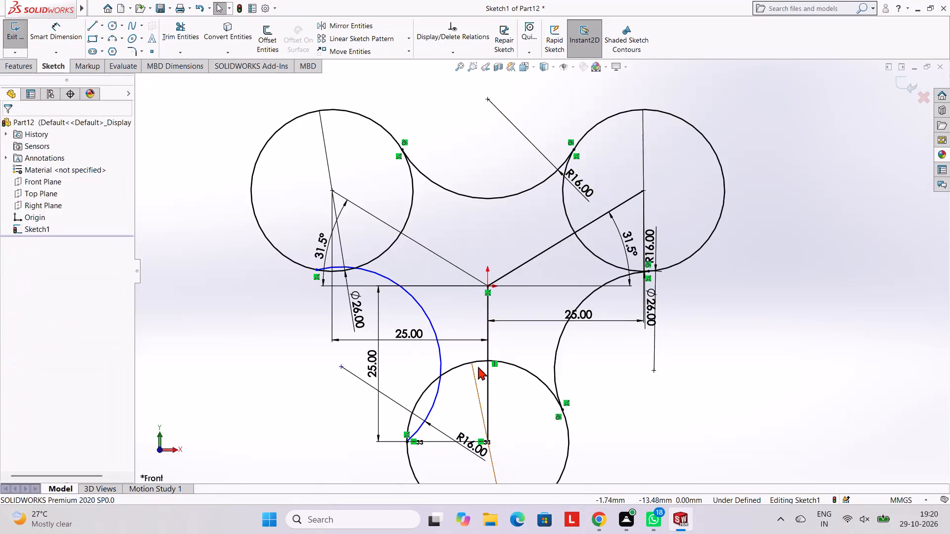
Trim the ends of the left-hand 16 mm radius arc that overlap the bottom and upper-left 26 mm circles.
{"action": "scroll", "coordinate": [478, 366], "scroll_direction": "down", "scroll_amount": 1}
{"action": "left_click", "coordinate": [191, 26]}
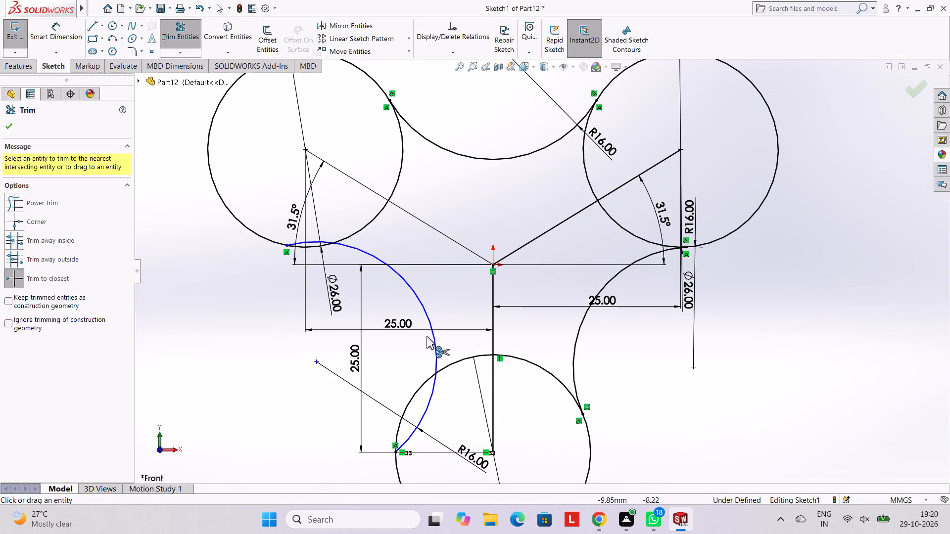
{"action": "left_click", "coordinate": [423, 414]}
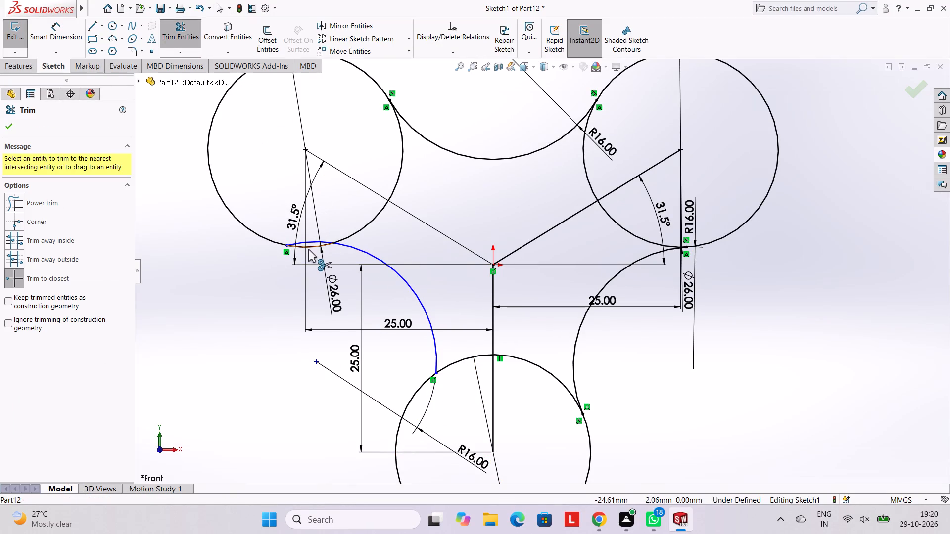
{"action": "left_click", "coordinate": [311, 239]}
{"action": "key", "text": "Escape"}
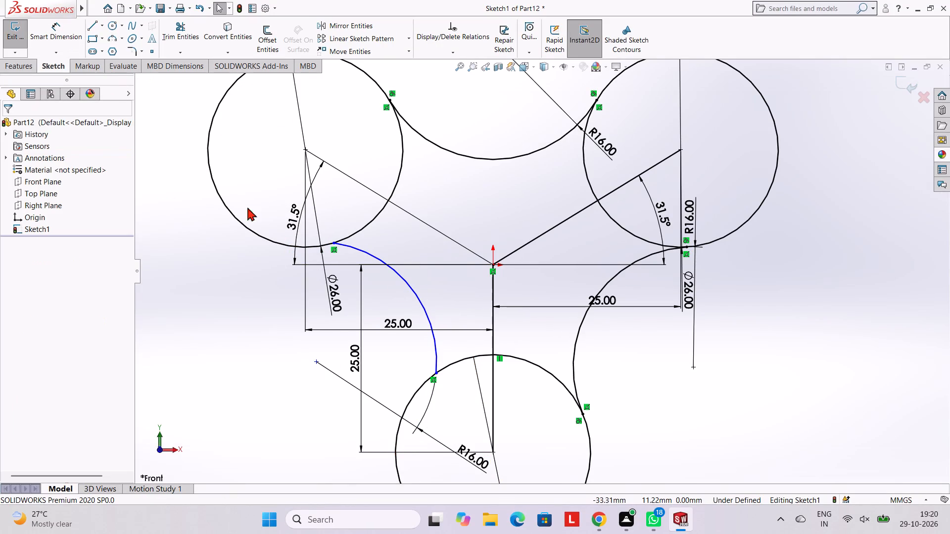
Make the left-hand 16 mm radius arc tangent to the upper-left 26 mm circle.
{"action": "left_click_drag", "start_coordinate": [264, 241], "coordinate": [305, 250]}
{"action": "left_click", "coordinate": [356, 248], "text": "ctrl"}
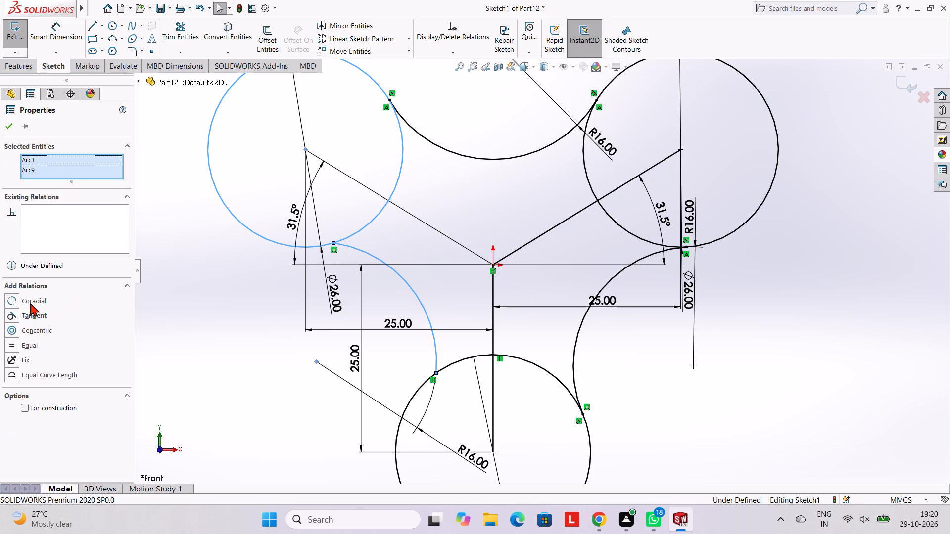
{"action": "left_click", "coordinate": [32, 311], "text": "ctrl"}
{"action": "key", "text": "Escape"}
{"action": "key", "text": "Escape"}
{"action": "key", "text": "Escape"}
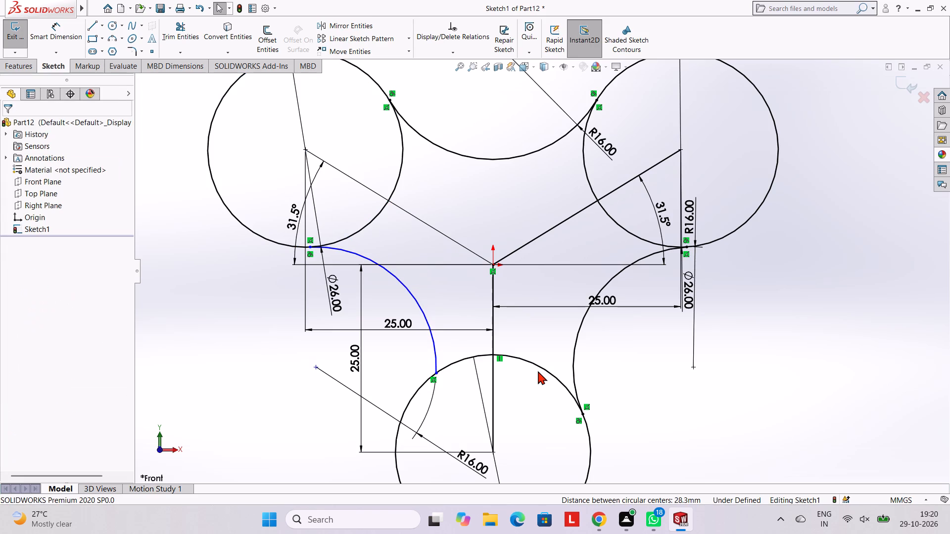
Make the left-hand 16 mm radius arc tangent to the bottom 26 mm circle.
{"action": "left_click", "coordinate": [429, 334]}
{"action": "left_click", "coordinate": [401, 414], "text": "ctrl"}
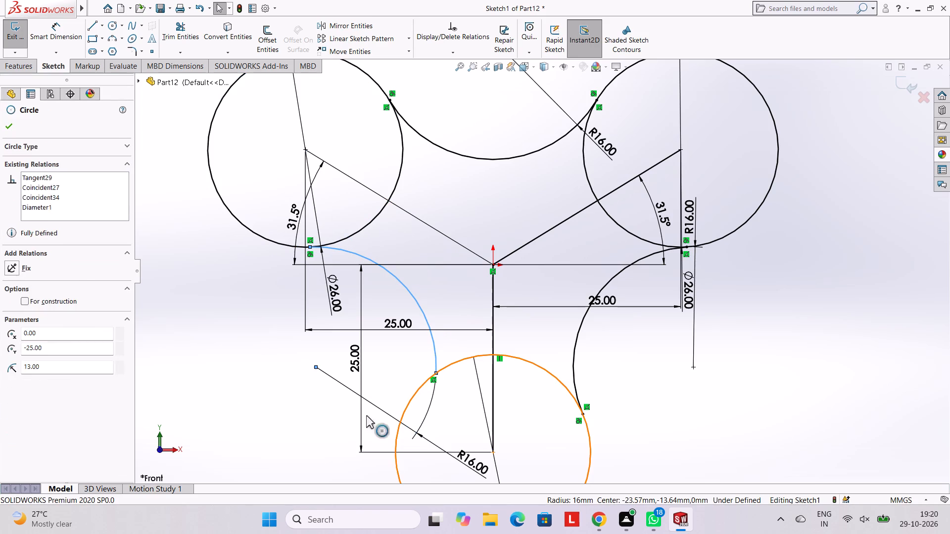
{"action": "left_click", "coordinate": [31, 317], "text": "ctrl"}
{"action": "key", "text": "Escape"}
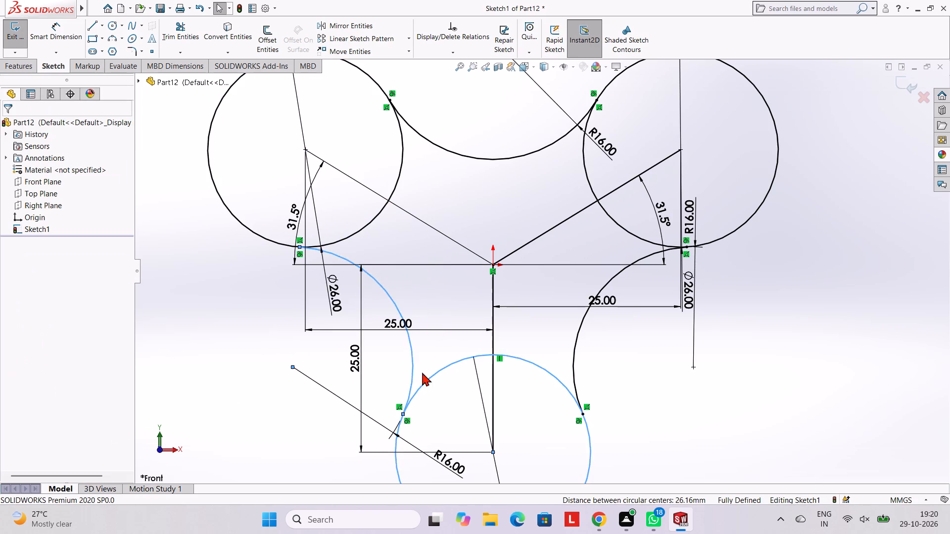
{"action": "key", "text": "Escape"}
{"action": "key", "text": "Escape"}
{"action": "scroll", "coordinate": [581, 340], "scroll_direction": "up", "scroll_amount": 5}
{"action": "scroll", "coordinate": [590, 314], "scroll_direction": "down", "scroll_amount": 2}
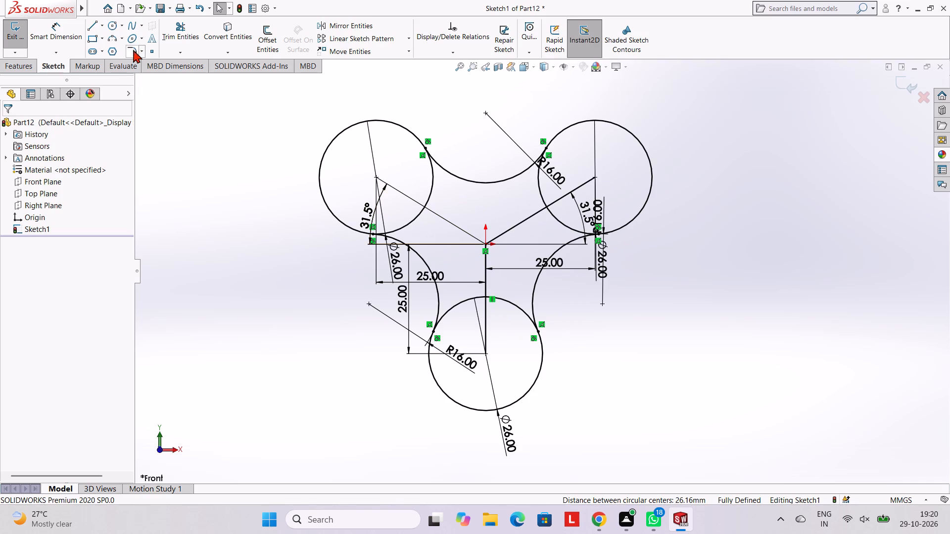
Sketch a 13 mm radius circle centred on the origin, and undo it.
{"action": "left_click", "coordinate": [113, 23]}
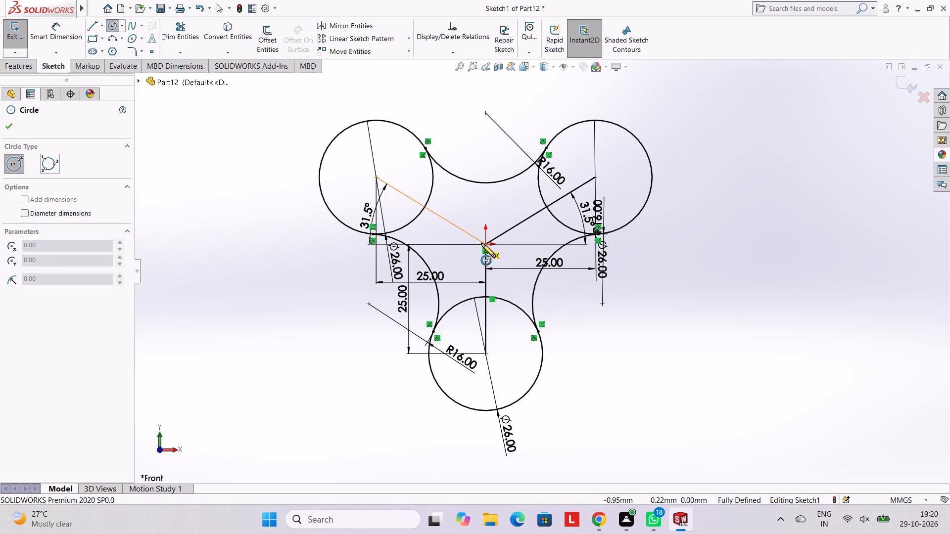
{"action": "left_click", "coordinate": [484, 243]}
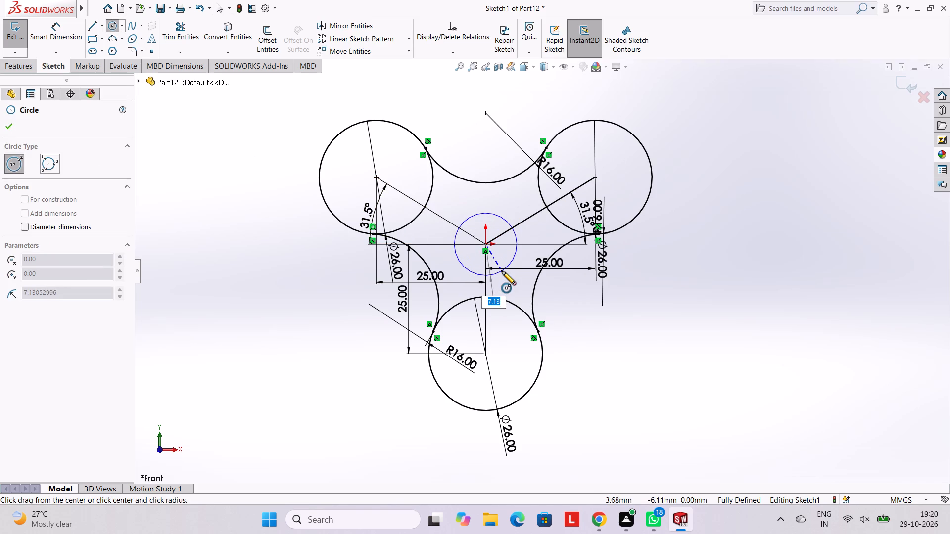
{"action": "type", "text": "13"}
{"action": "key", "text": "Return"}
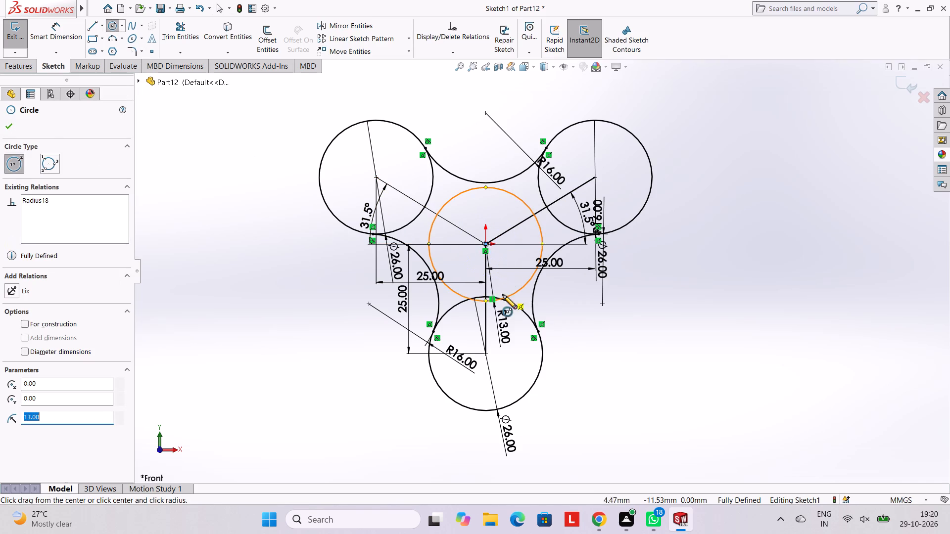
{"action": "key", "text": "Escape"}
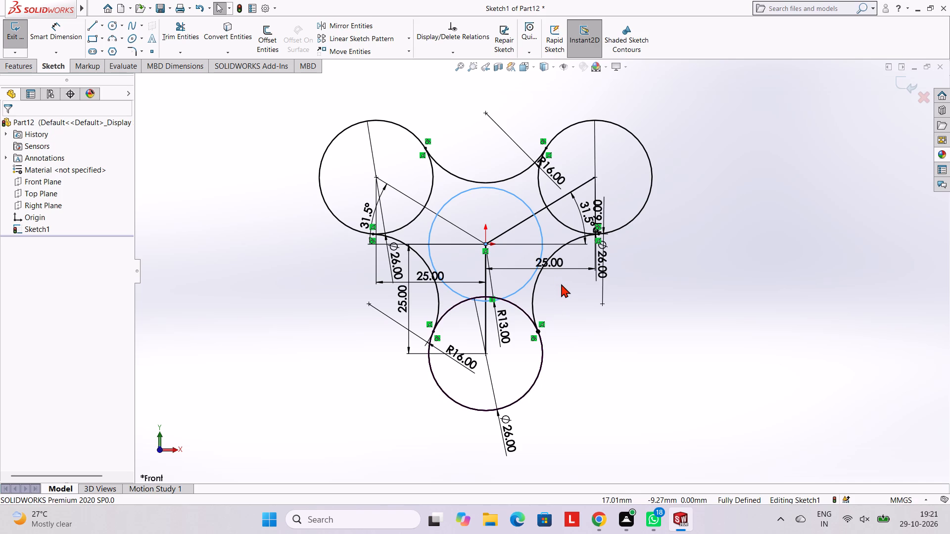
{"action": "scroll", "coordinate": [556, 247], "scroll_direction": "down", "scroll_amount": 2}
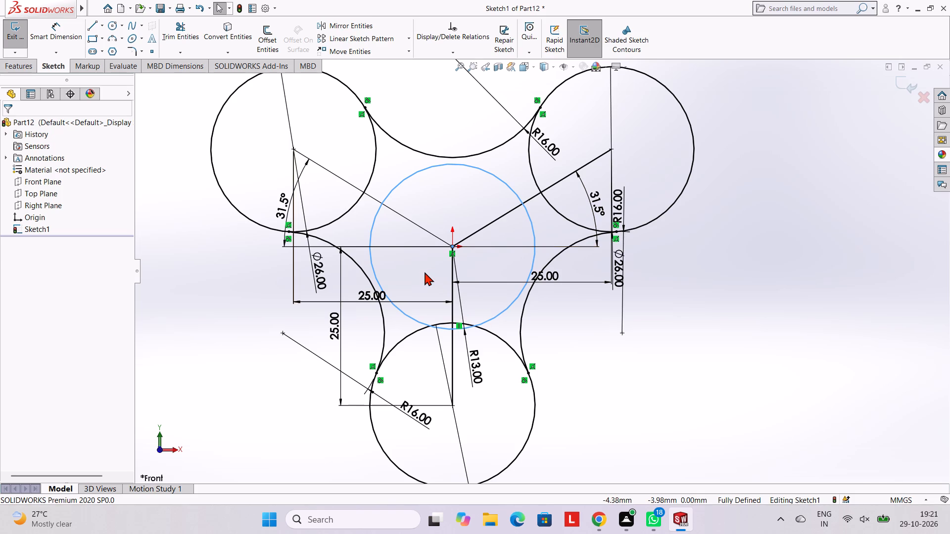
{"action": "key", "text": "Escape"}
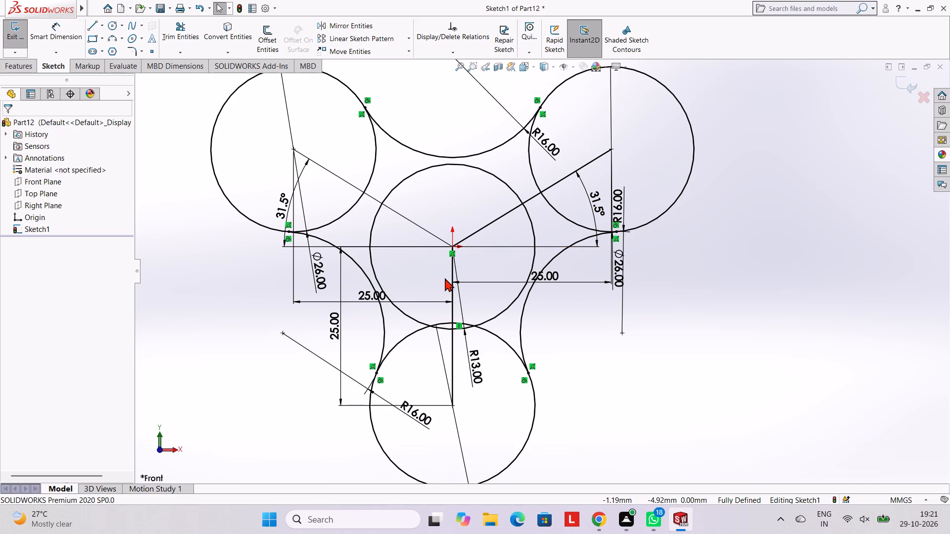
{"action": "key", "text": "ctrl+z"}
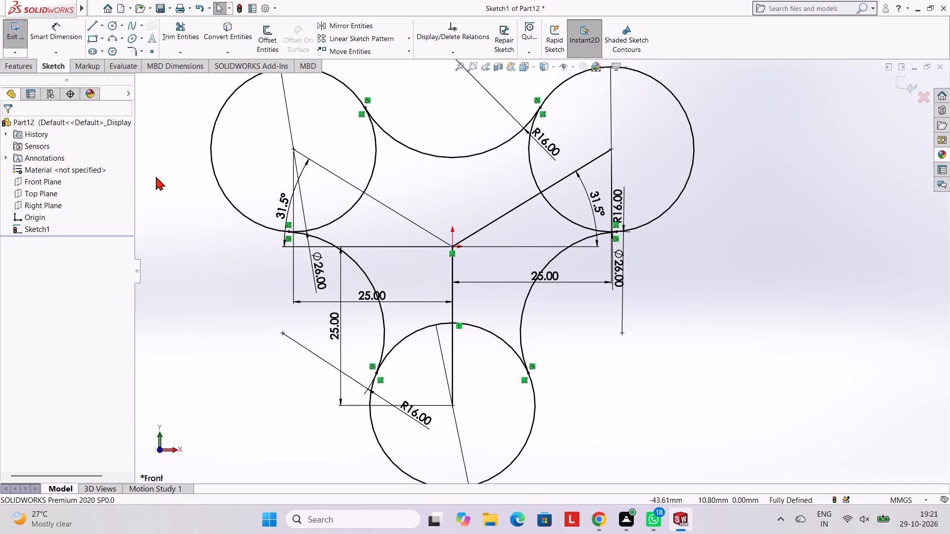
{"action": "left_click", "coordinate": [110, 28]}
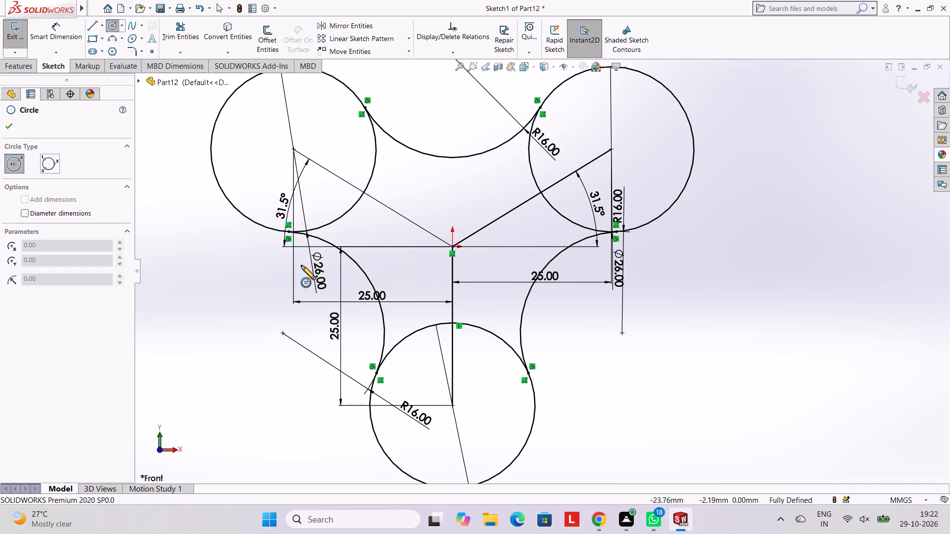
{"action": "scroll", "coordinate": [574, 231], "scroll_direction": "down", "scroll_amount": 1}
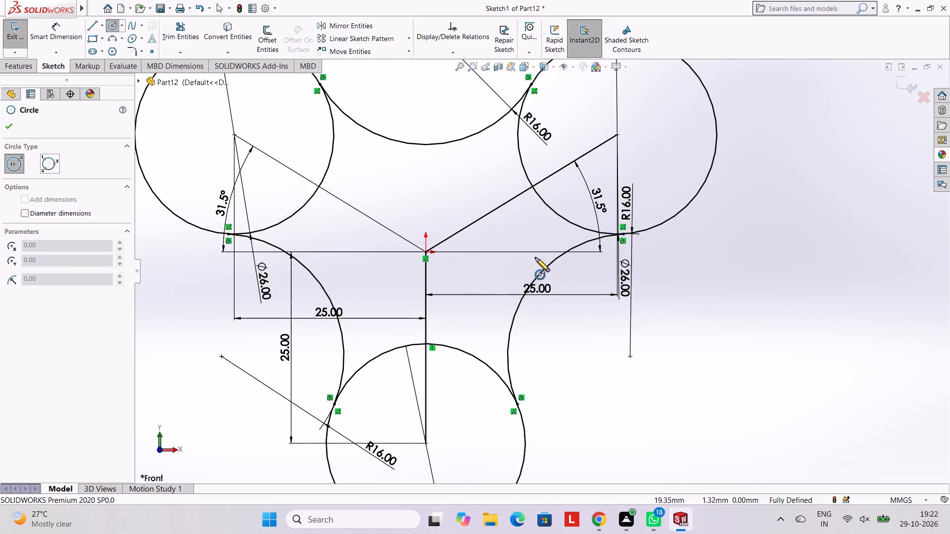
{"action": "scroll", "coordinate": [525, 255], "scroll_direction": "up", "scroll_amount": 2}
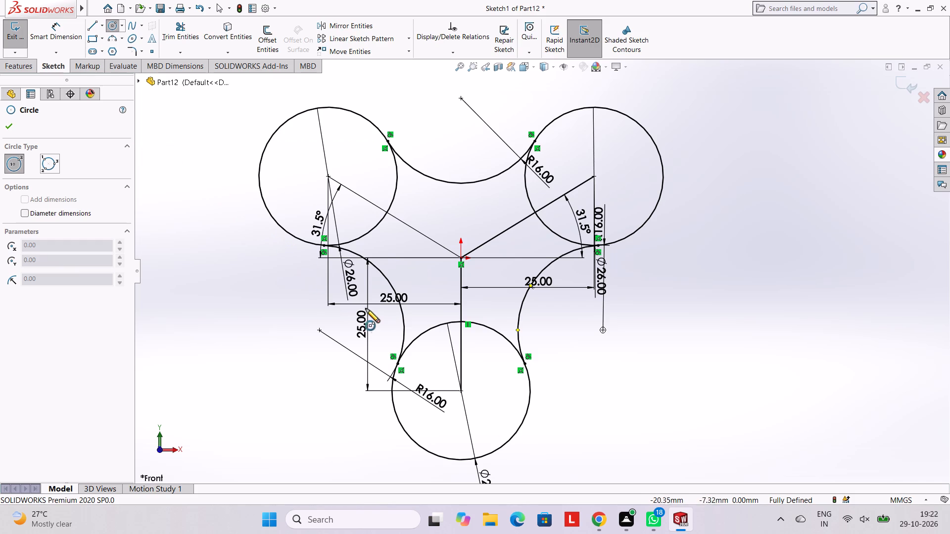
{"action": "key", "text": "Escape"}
Replace the upper-left circle's horizontal 25 mm dimension with an aligned 25 mm distance between its centre and the origin.
{"action": "right_click", "coordinate": [386, 298]}
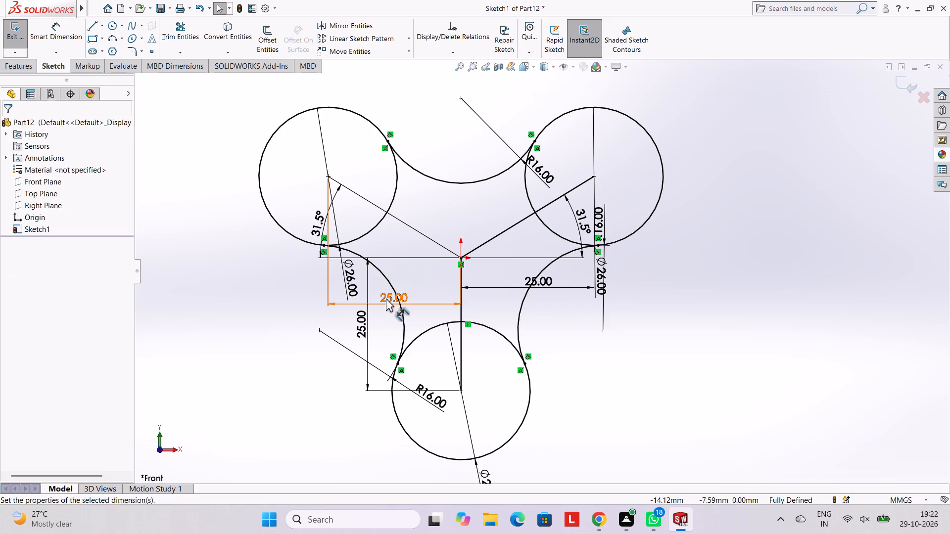
{"action": "left_click", "coordinate": [415, 390]}
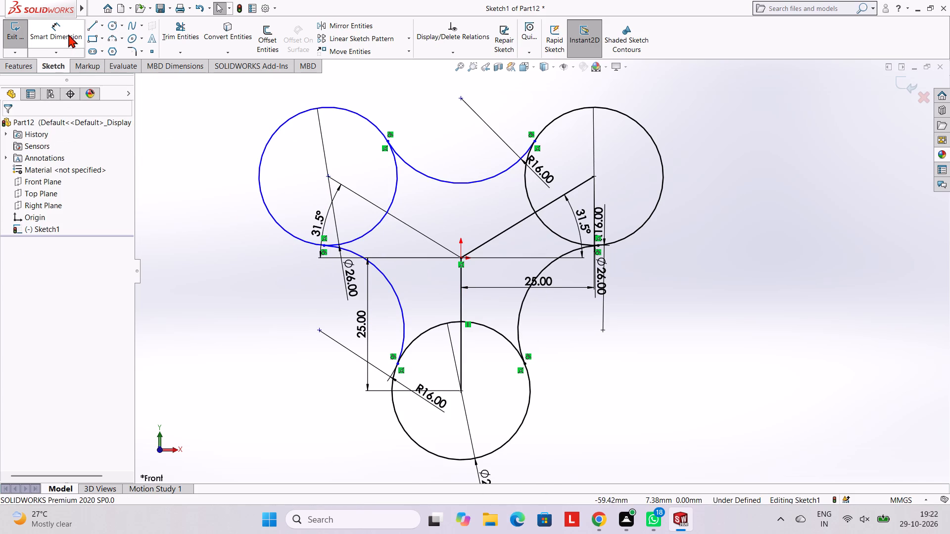
{"action": "left_click", "coordinate": [68, 34]}
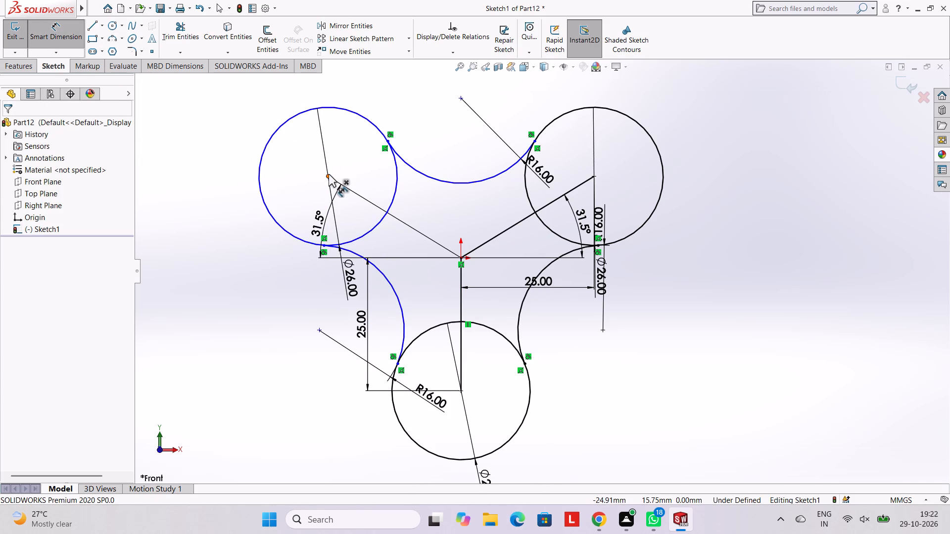
{"action": "left_click", "coordinate": [329, 174]}
{"action": "left_click", "coordinate": [459, 258]}
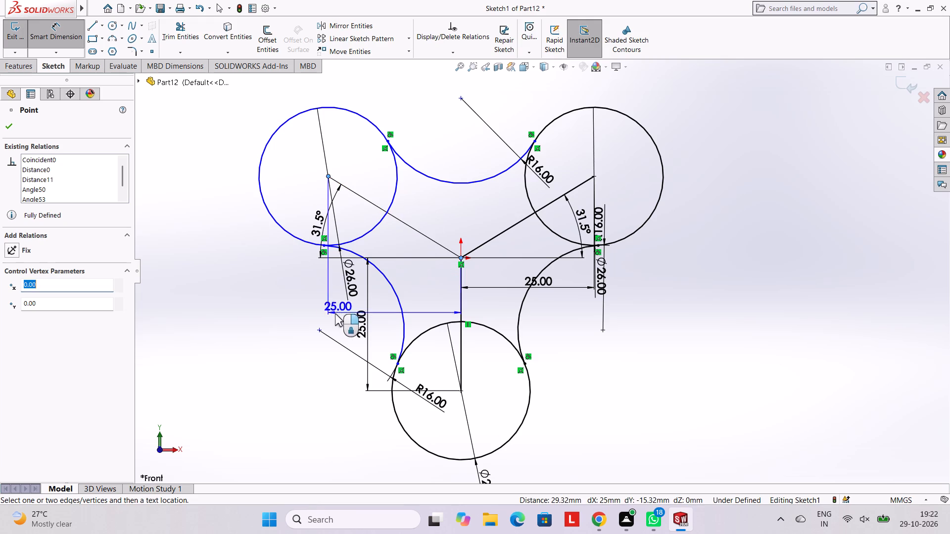
{"action": "left_click", "coordinate": [301, 326]}
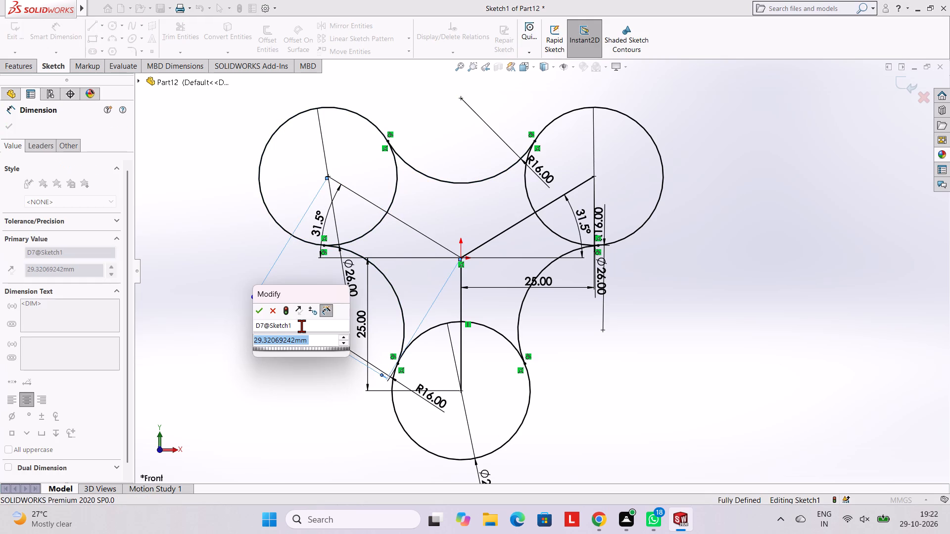
{"action": "type", "text": "25"}
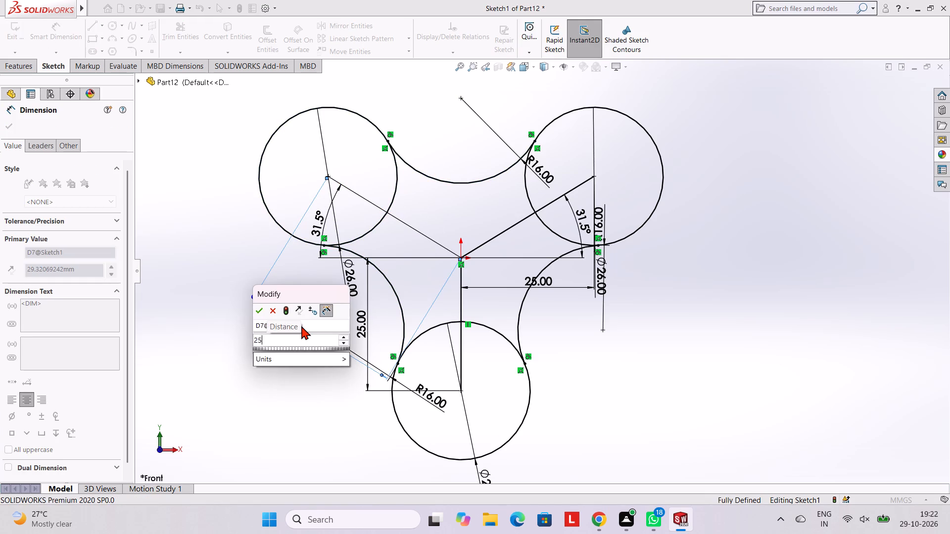
{"action": "key", "text": "Return"}
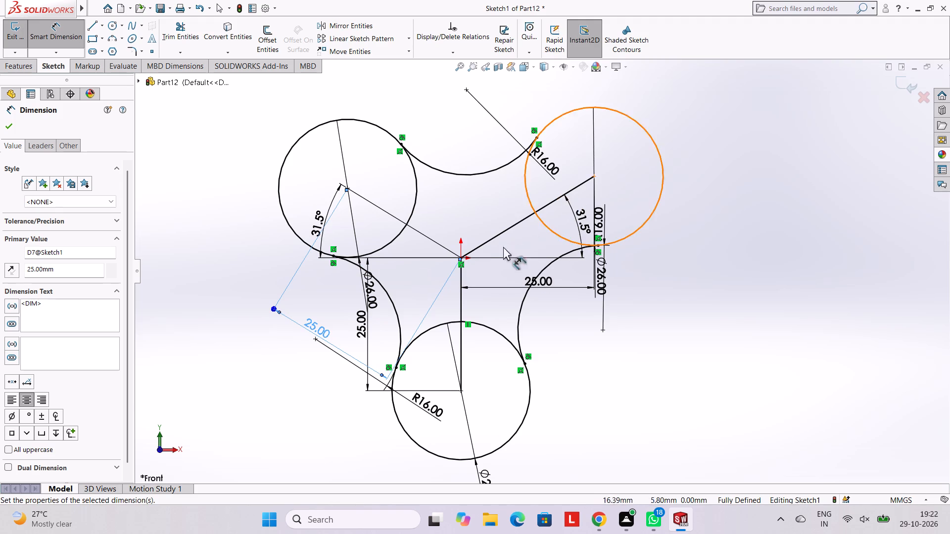
{"action": "key", "text": "Escape"}
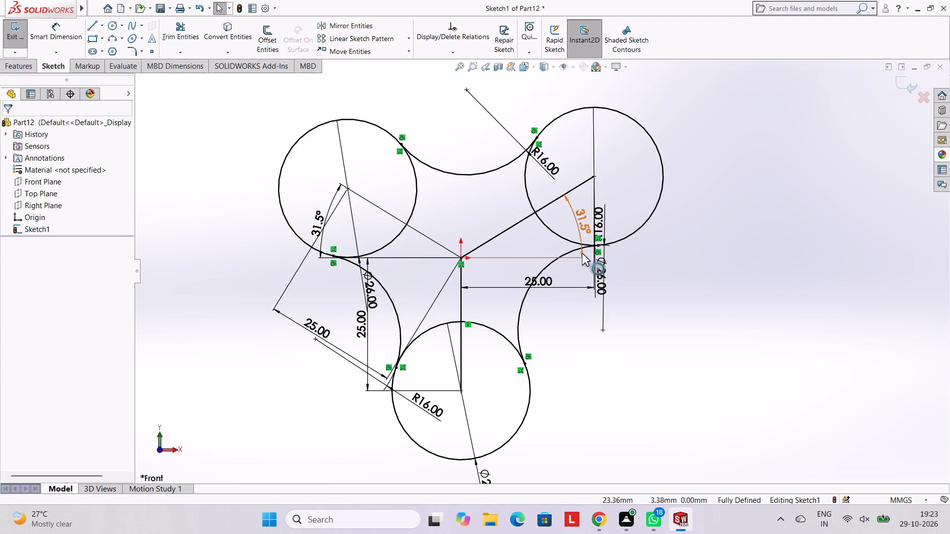
Replace the upper-right circle's horizontal 25 mm dimension with an aligned 25 mm distance between its centre and the origin.
{"action": "right_click", "coordinate": [551, 284]}
{"action": "left_click", "coordinate": [575, 386]}
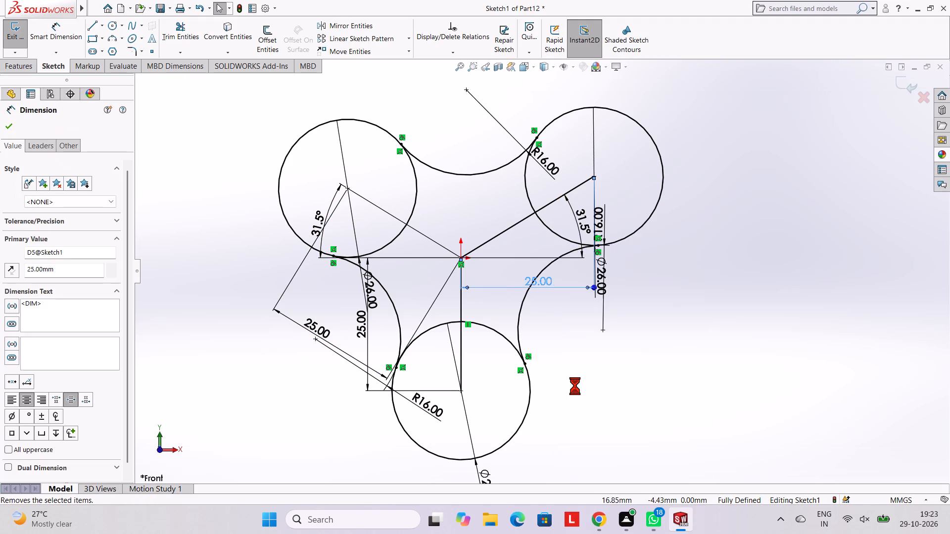
{"action": "left_click", "coordinate": [46, 39]}
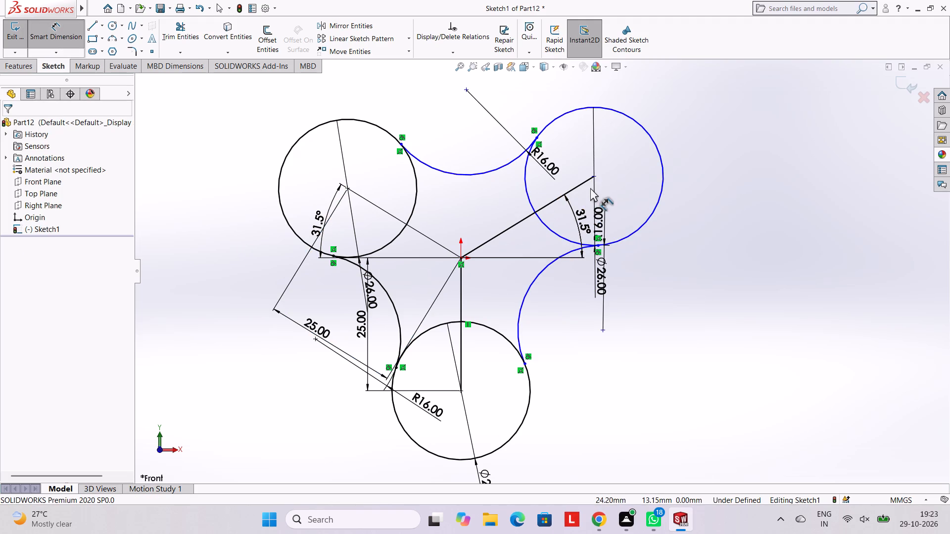
{"action": "left_click", "coordinate": [592, 177]}
{"action": "left_click", "coordinate": [462, 258]}
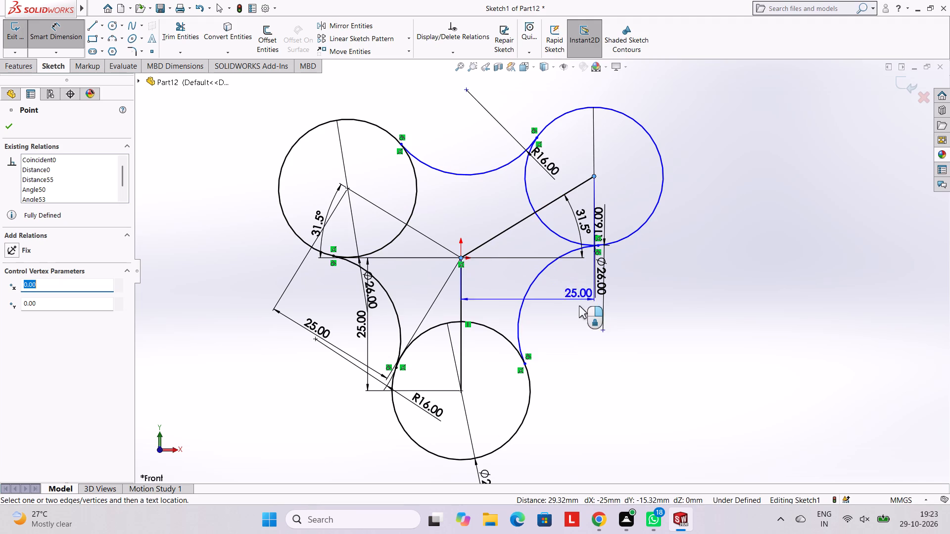
{"action": "left_click", "coordinate": [610, 316]}
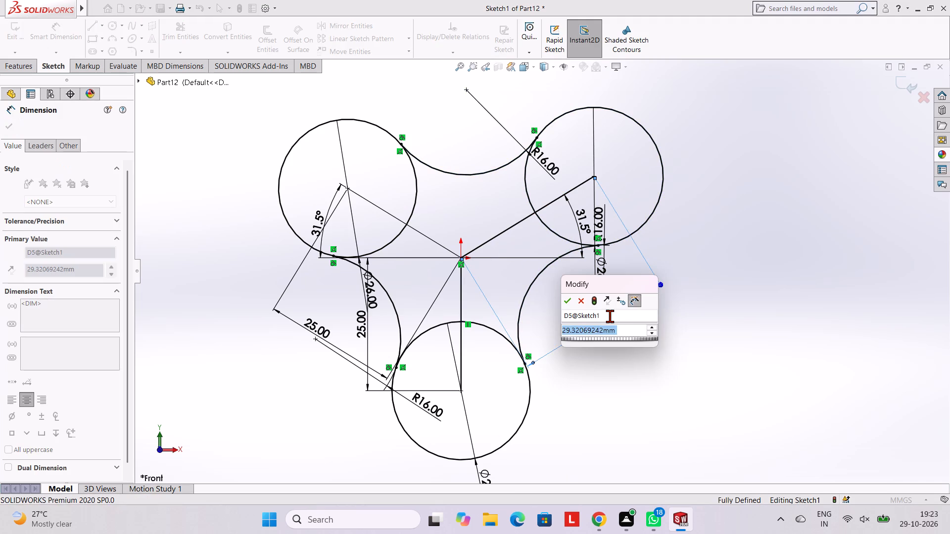
{"action": "type", "text": "25"}
{"action": "key", "text": "Return"}
{"action": "key", "text": "Escape"}
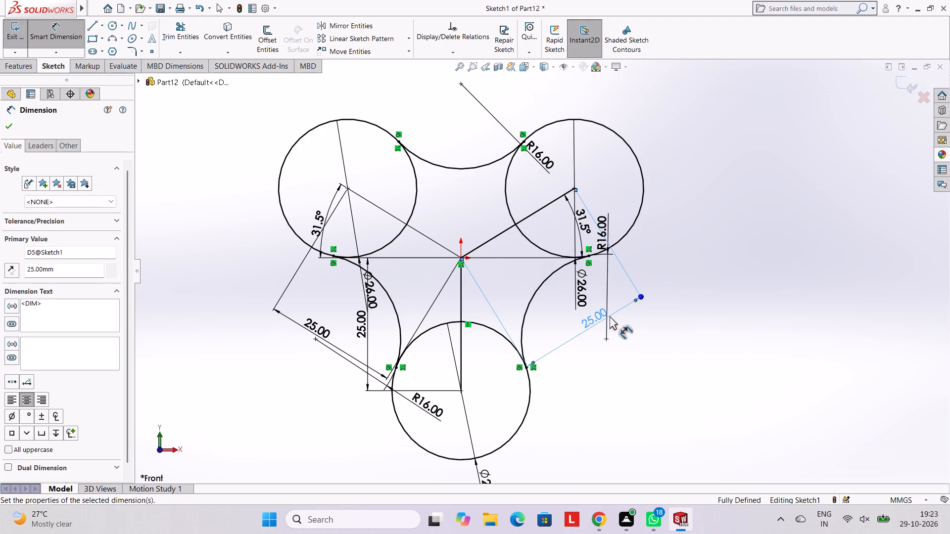
{"action": "key", "text": "Escape"}
{"action": "key", "text": "Escape"}
{"action": "key", "text": "Escape"}
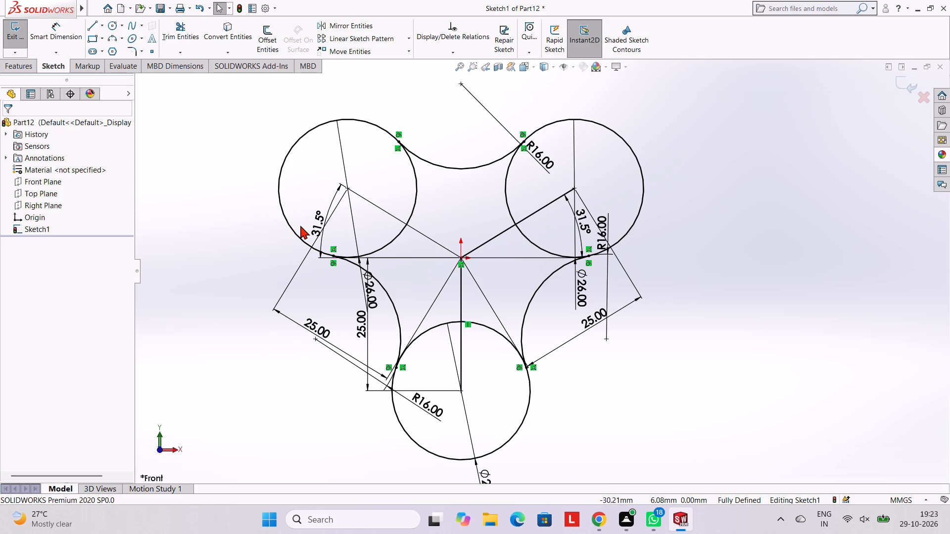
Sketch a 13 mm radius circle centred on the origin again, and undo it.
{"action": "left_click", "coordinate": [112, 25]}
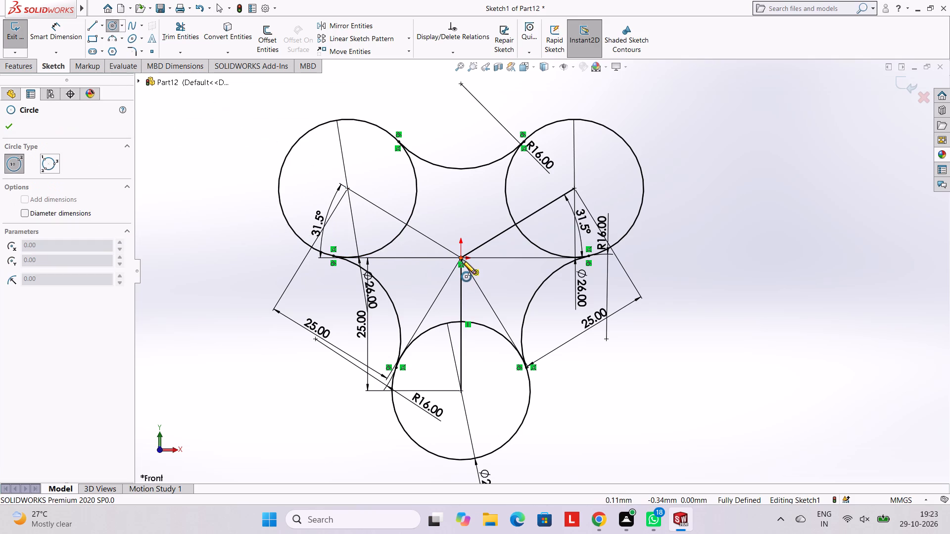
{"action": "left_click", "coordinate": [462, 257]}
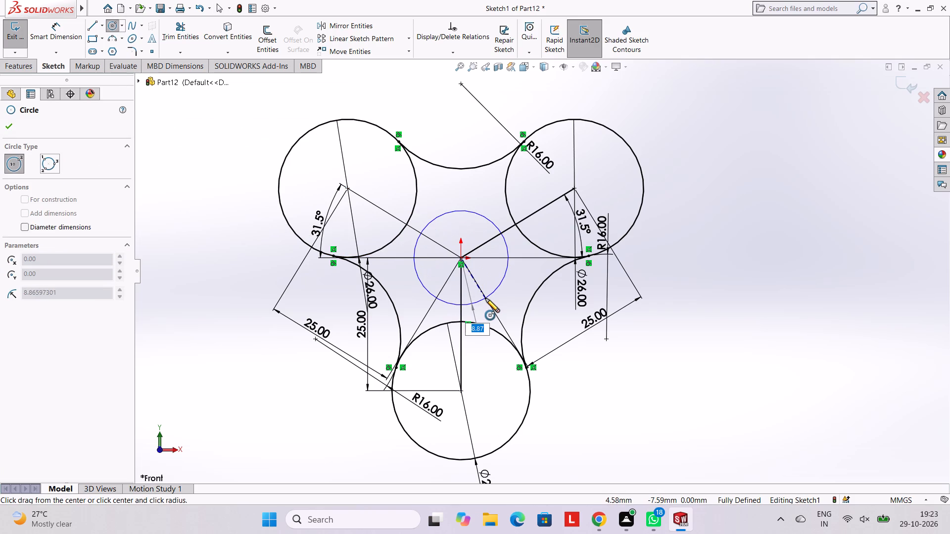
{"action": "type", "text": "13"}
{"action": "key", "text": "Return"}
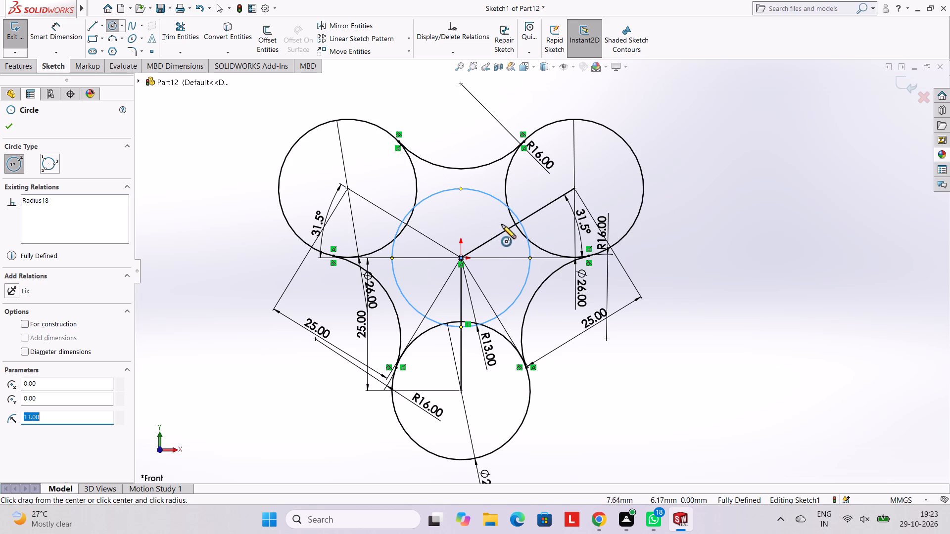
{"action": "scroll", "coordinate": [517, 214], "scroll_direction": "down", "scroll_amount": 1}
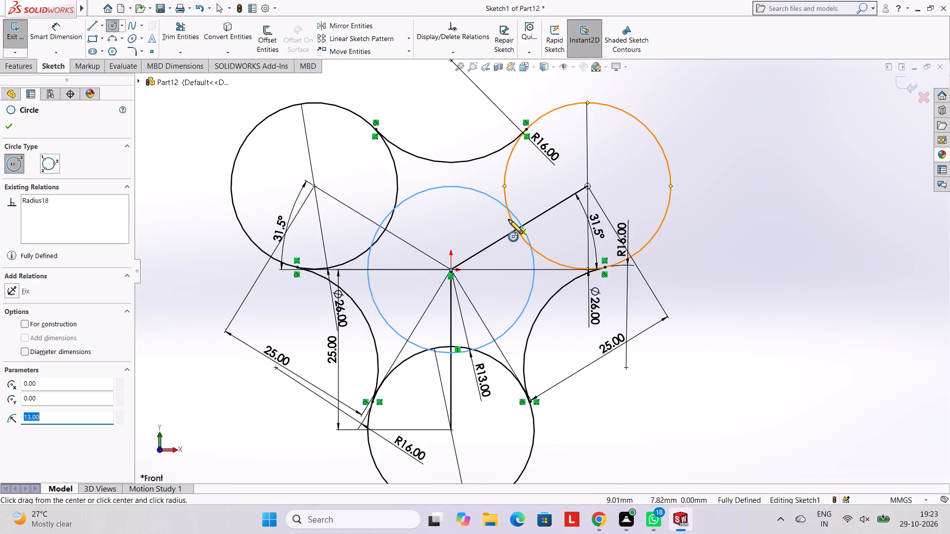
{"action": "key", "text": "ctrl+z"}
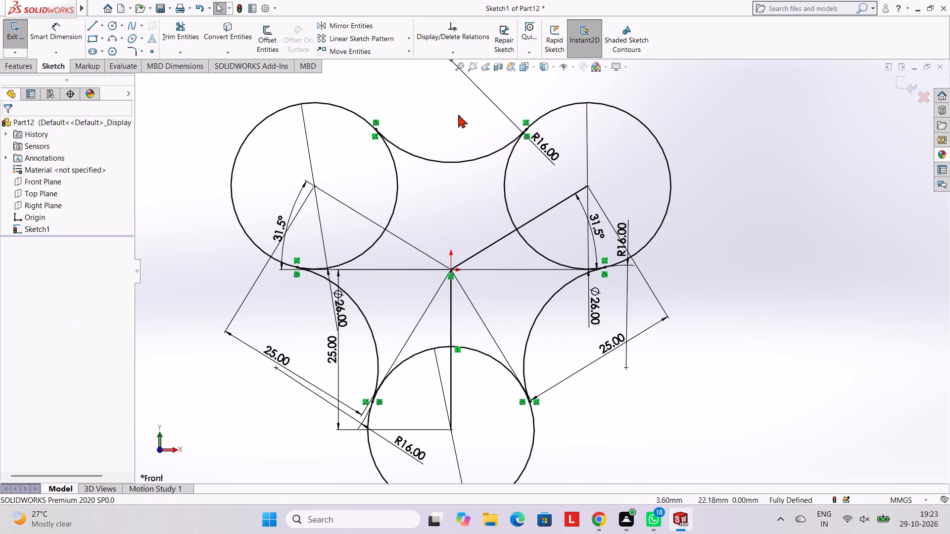
Delete the three 16 mm radius arcs joining the 26 mm circles.
{"action": "left_click", "coordinate": [452, 162]}
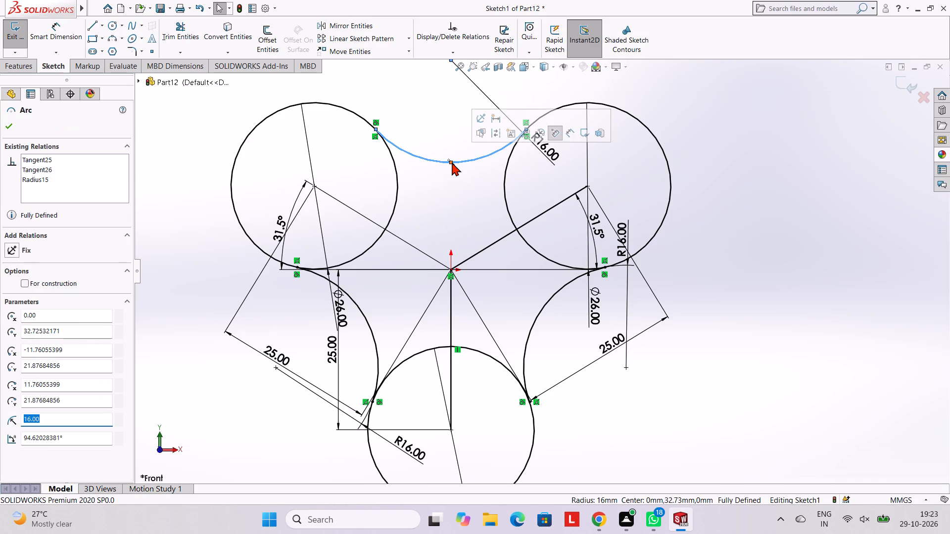
{"action": "key", "text": "Delete"}
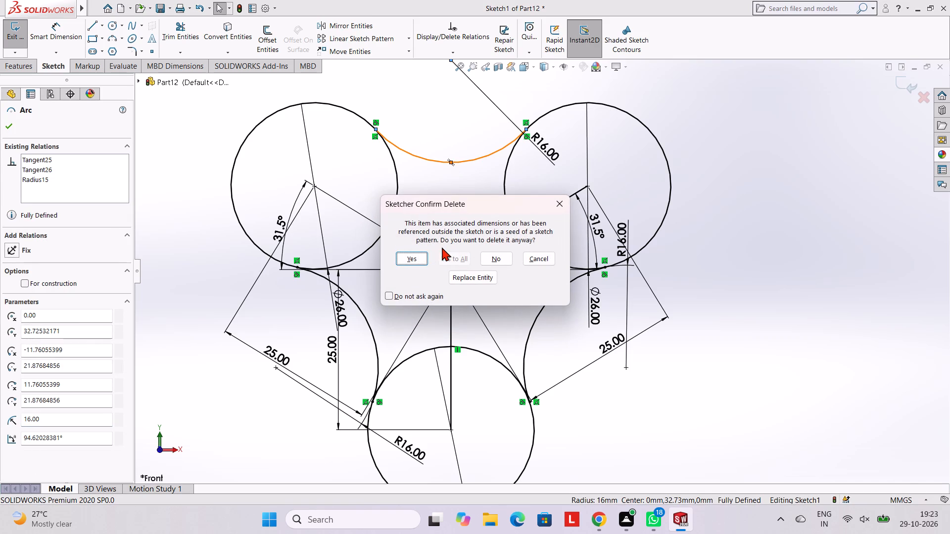
{"action": "left_click", "coordinate": [416, 257]}
{"action": "left_click", "coordinate": [542, 311]}
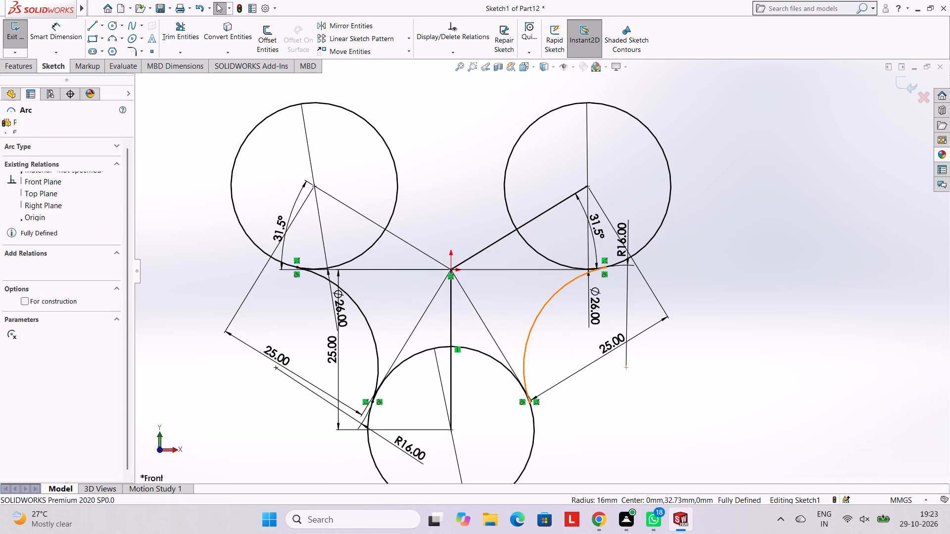
{"action": "key", "text": "Delete"}
{"action": "left_click", "coordinate": [413, 258]}
{"action": "key", "text": "Delete"}
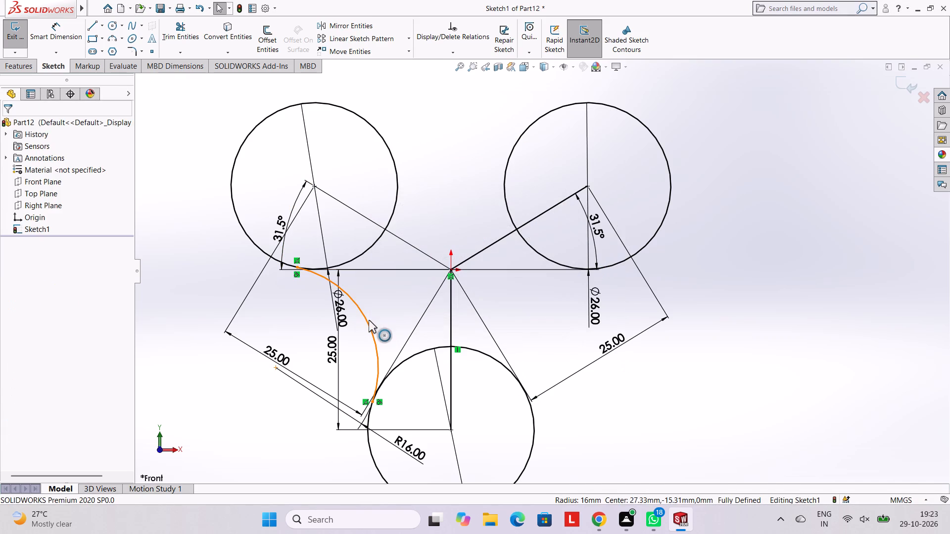
{"action": "left_click", "coordinate": [369, 320]}
{"action": "key", "text": "Delete"}
{"action": "left_click", "coordinate": [414, 262]}
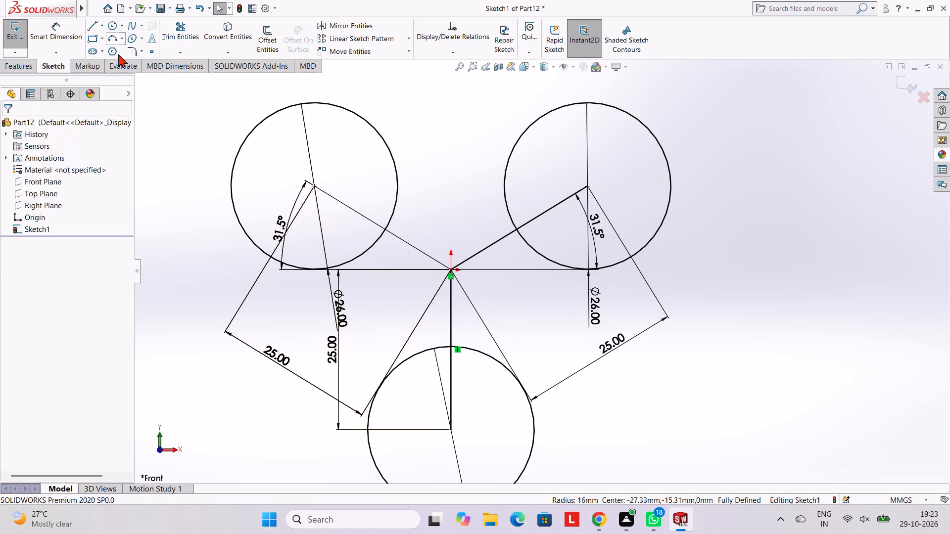
Sketch a three-point arc of radius 14 mm between the two upper circles, bulging toward the origin.
{"action": "left_click", "coordinate": [114, 42]}
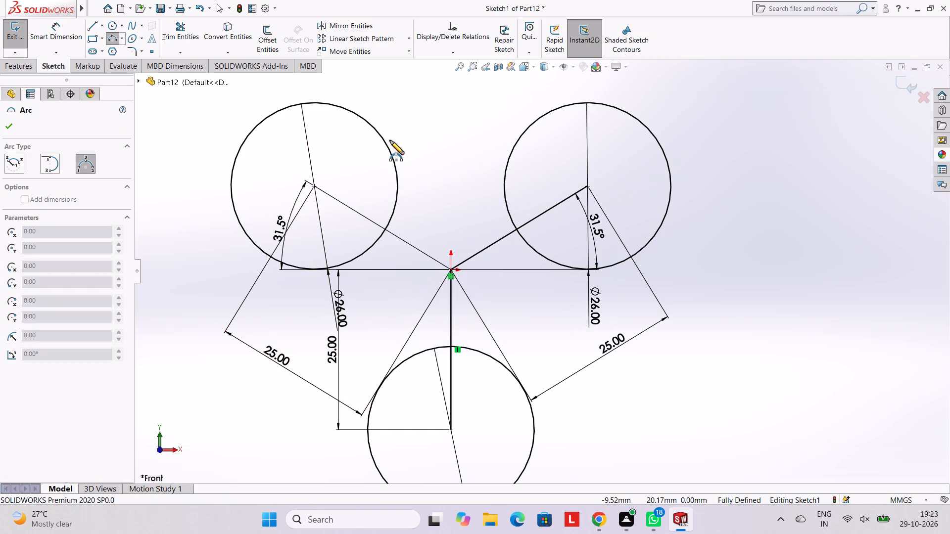
{"action": "left_click", "coordinate": [395, 162]}
{"action": "left_click", "coordinate": [506, 164]}
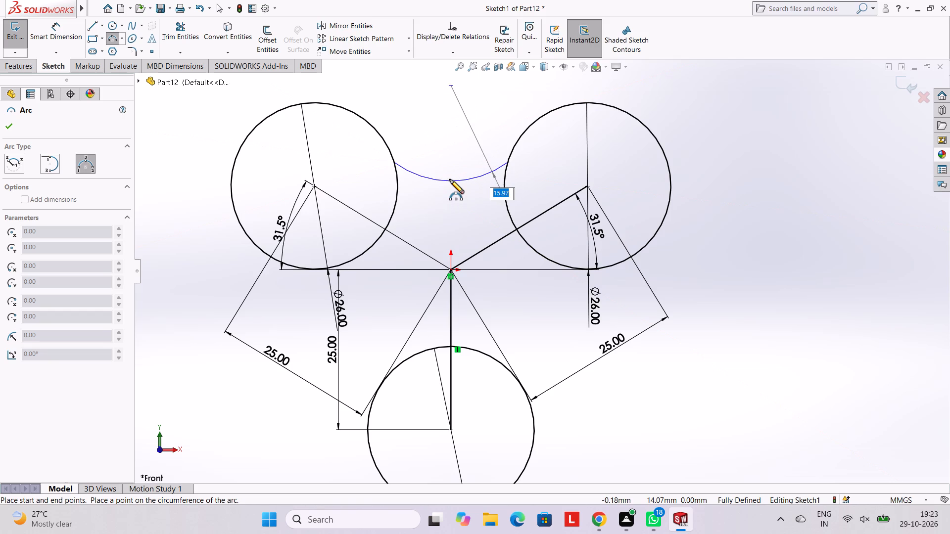
{"action": "type", "text": "14"}
{"action": "key", "text": "Return"}
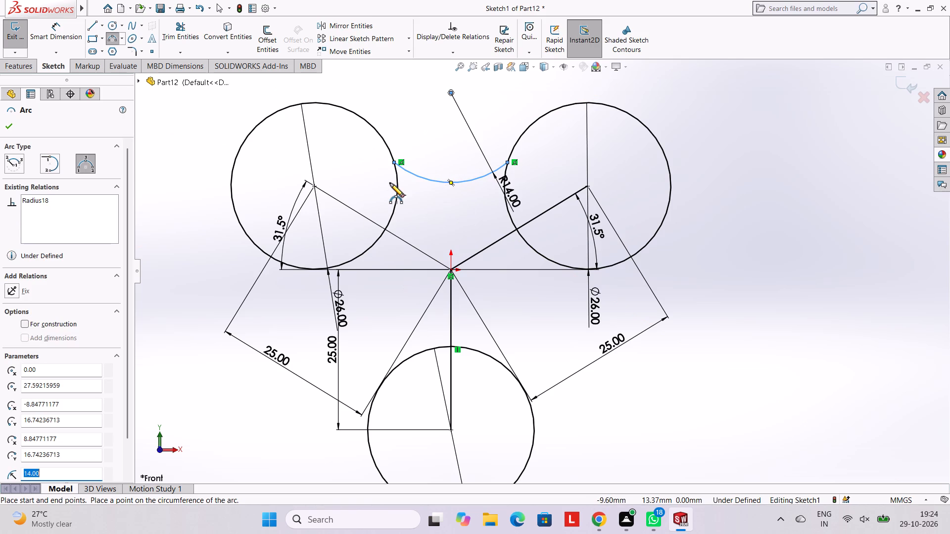
{"action": "key", "text": "Escape"}
Make the 14 mm radius arc tangent to both the upper-left and upper-right circles.
{"action": "left_click", "coordinate": [381, 135]}
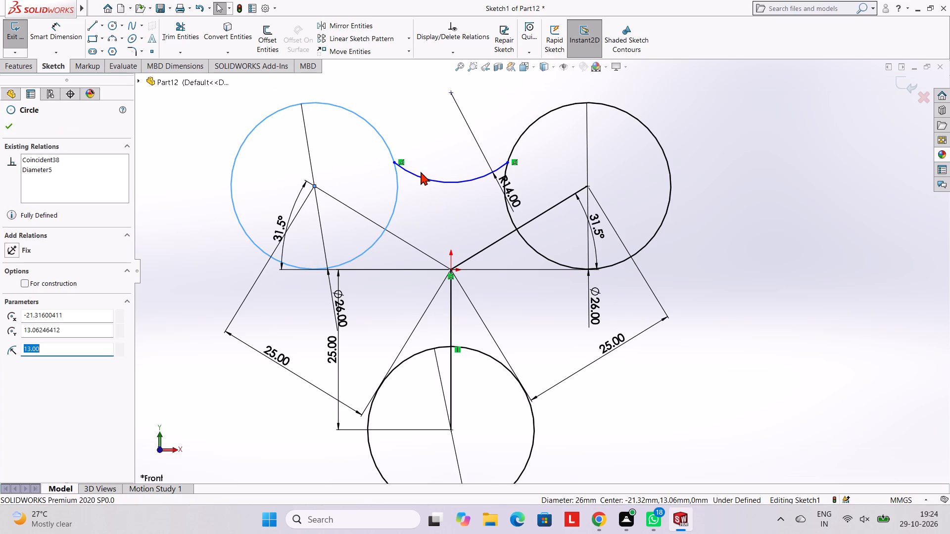
{"action": "left_click", "coordinate": [416, 173], "text": "ctrl"}
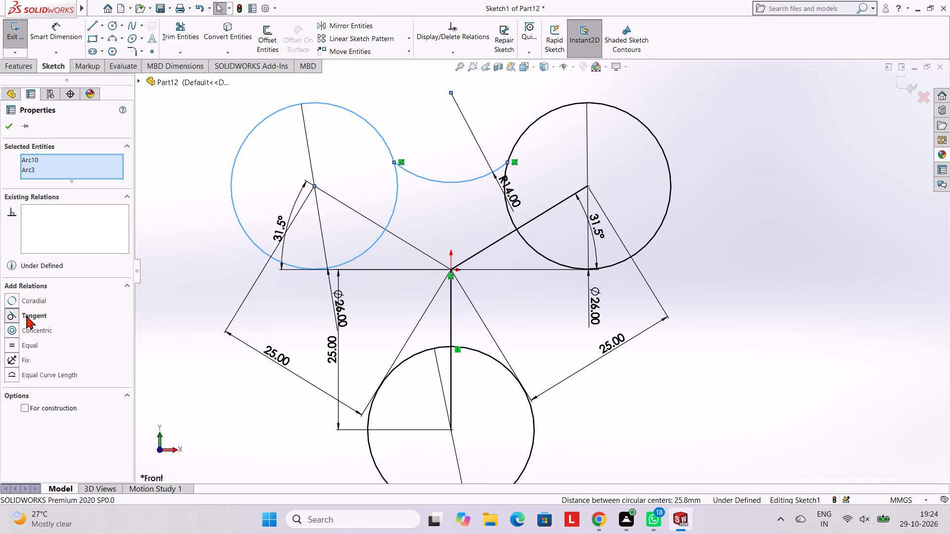
{"action": "left_click", "coordinate": [26, 315], "text": "ctrl"}
{"action": "key", "text": "Escape"}
{"action": "key", "text": "Escape"}
{"action": "key", "text": "grave"}
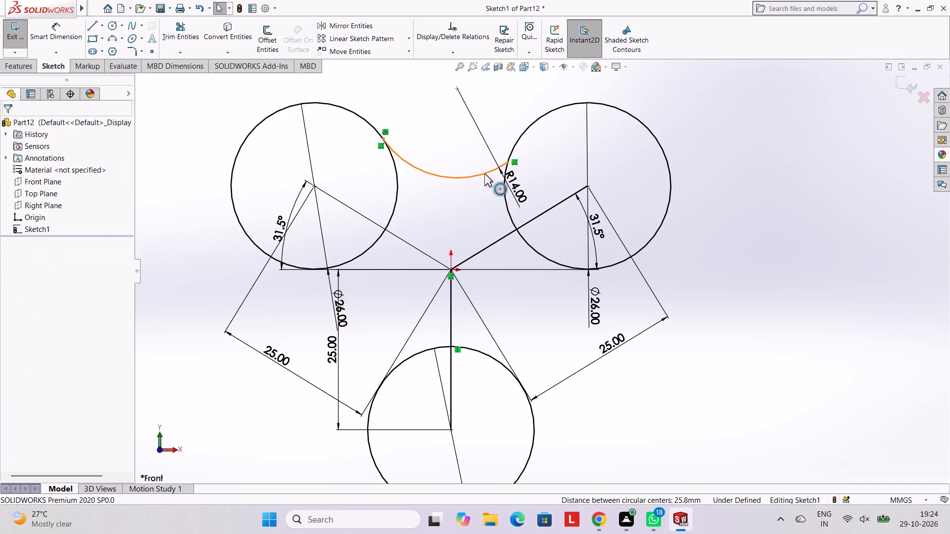
{"action": "left_click", "coordinate": [484, 174]}
{"action": "left_click", "coordinate": [523, 133], "text": "ctrl"}
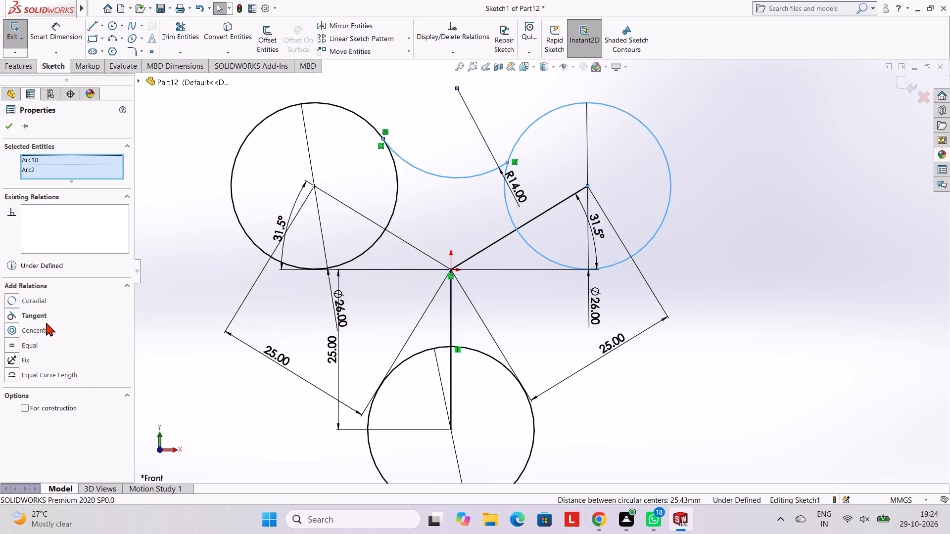
{"action": "left_click", "coordinate": [36, 318], "text": "ctrl"}
{"action": "key", "text": "Escape"}
{"action": "key", "text": "Escape"}
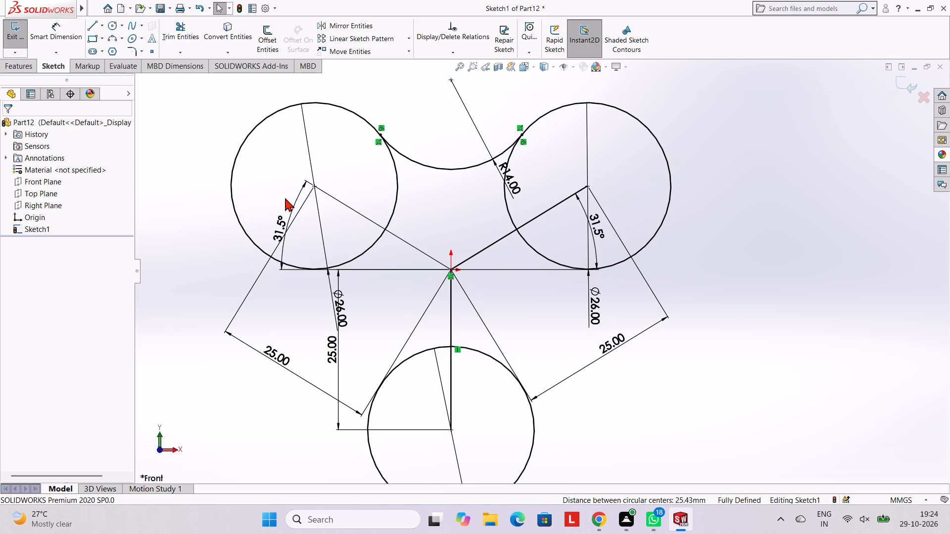
Sketch a three-point arc of radius 14 mm between the upper-left circle and the lower circle.
{"action": "left_click", "coordinate": [114, 40]}
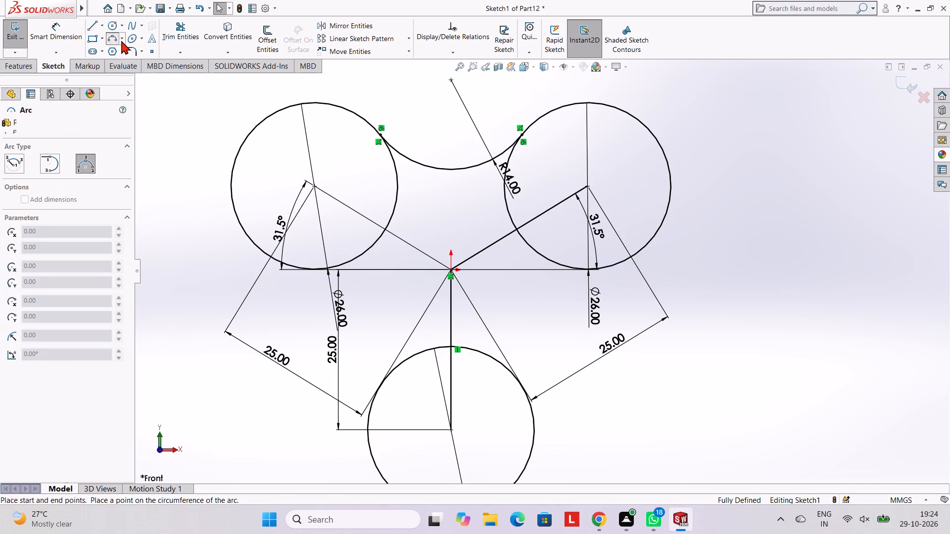
{"action": "left_click", "coordinate": [290, 267]}
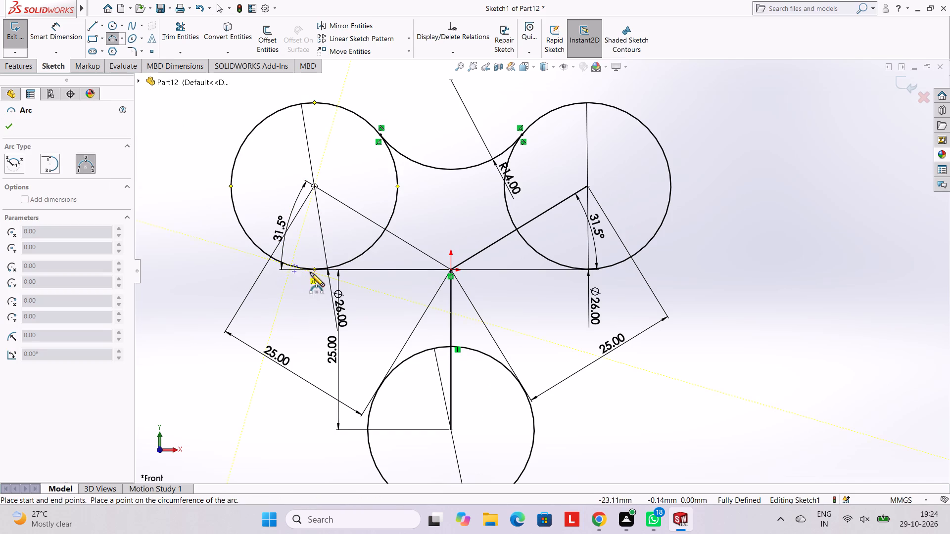
{"action": "left_click", "coordinate": [373, 396]}
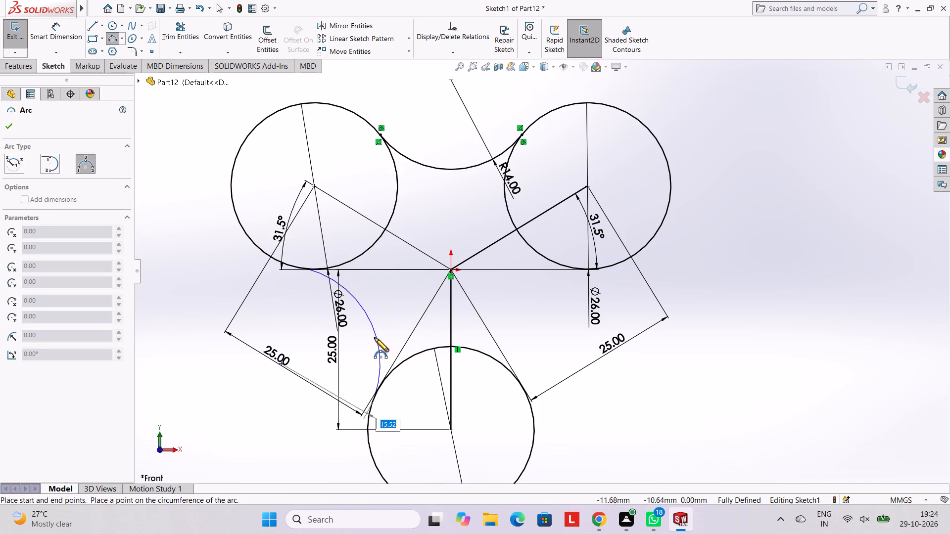
{"action": "type", "text": "14"}
{"action": "key", "text": "Return"}
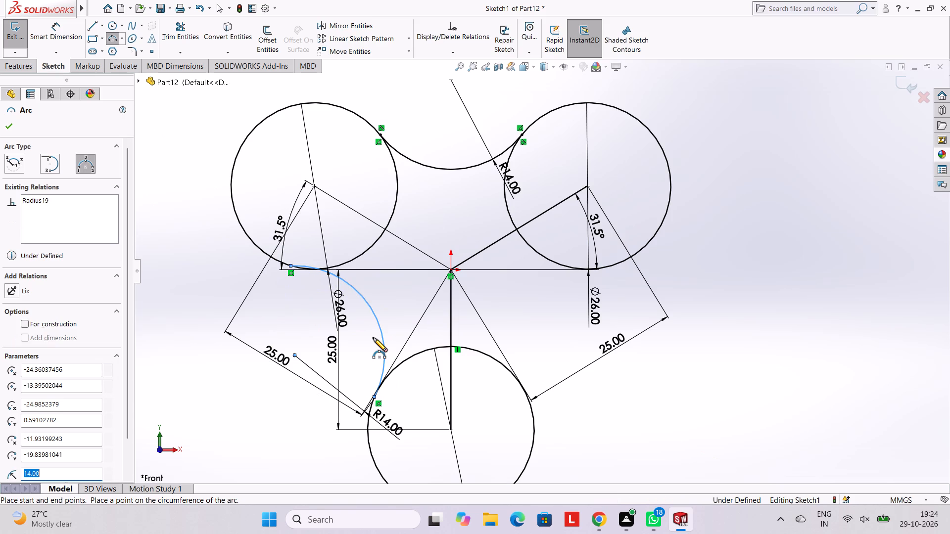
{"action": "key", "text": "Escape"}
Trim the new arc's overlapping end inside the upper-left circle.
{"action": "scroll", "coordinate": [394, 299], "scroll_direction": "down", "scroll_amount": 2}
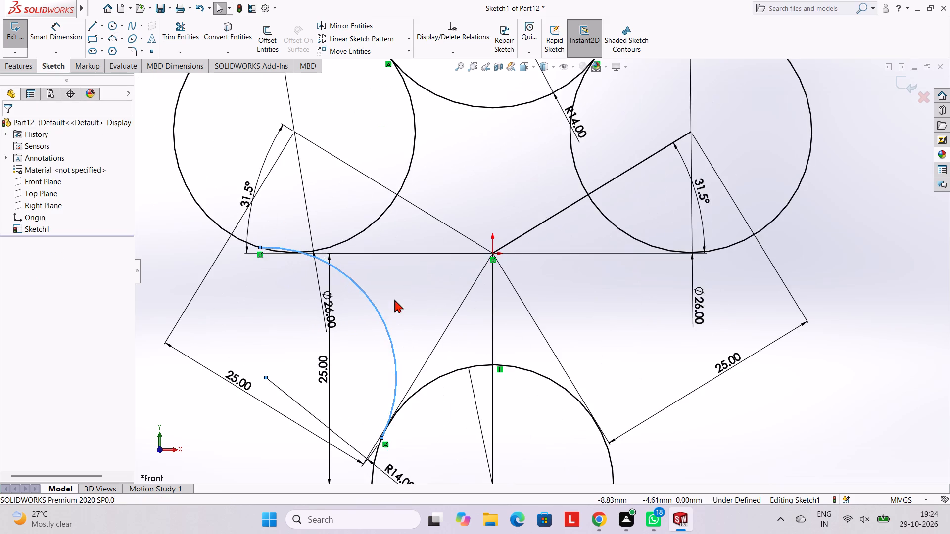
{"action": "scroll", "coordinate": [354, 276], "scroll_direction": "down", "scroll_amount": 1}
{"action": "left_click", "coordinate": [193, 38]}
{"action": "scroll", "coordinate": [274, 185], "scroll_direction": "down", "scroll_amount": 3}
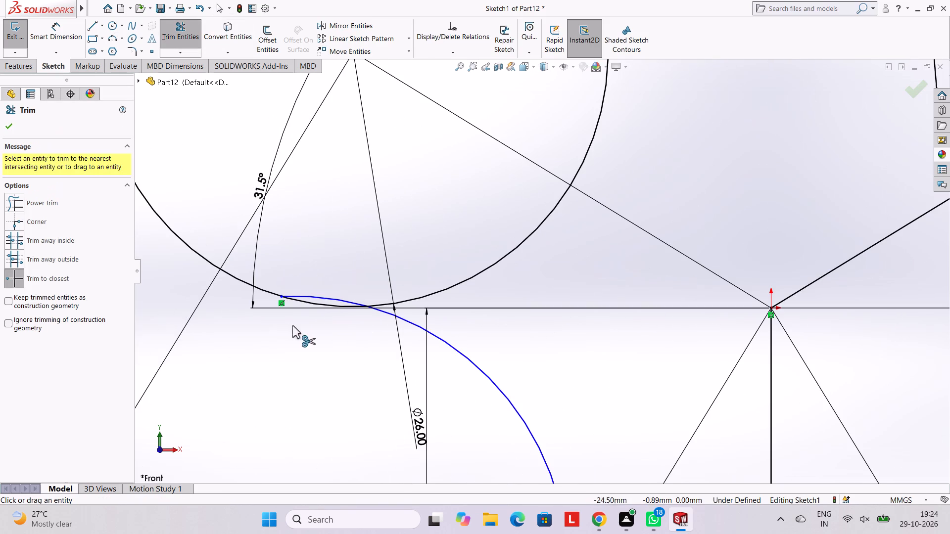
{"action": "left_click", "coordinate": [317, 294]}
{"action": "scroll", "coordinate": [418, 351], "scroll_direction": "up", "scroll_amount": 7}
{"action": "scroll", "coordinate": [604, 452], "scroll_direction": "down", "scroll_amount": 4}
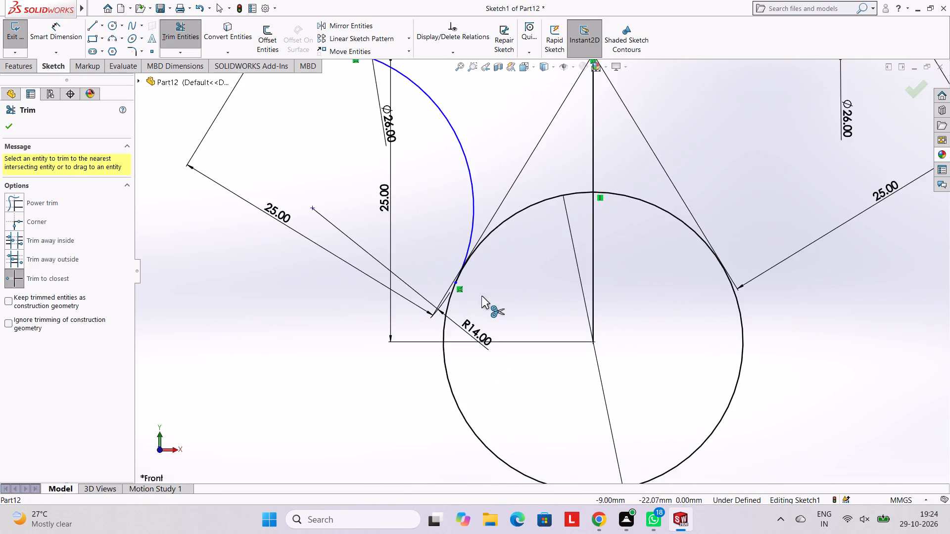
{"action": "scroll", "coordinate": [481, 296], "scroll_direction": "down", "scroll_amount": 8}
{"action": "scroll", "coordinate": [483, 304], "scroll_direction": "up", "scroll_amount": 12}
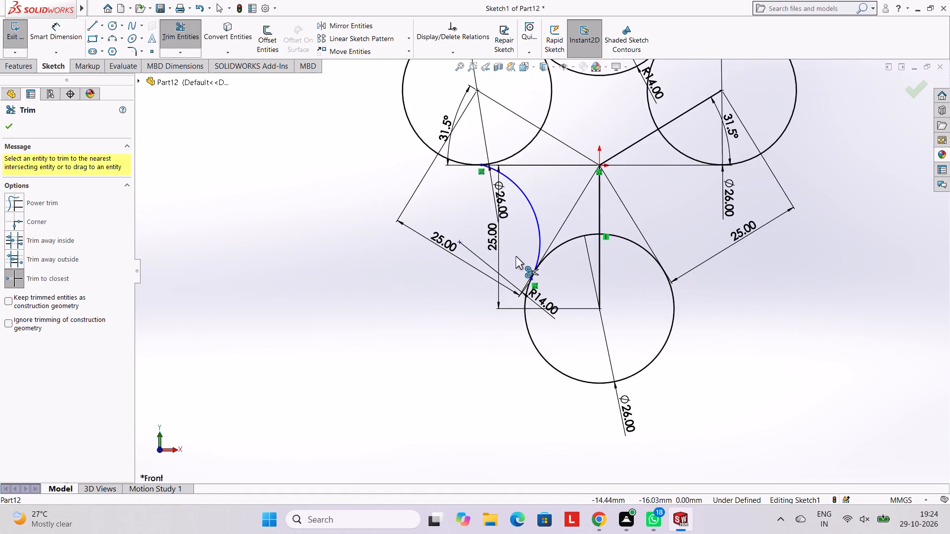
{"action": "scroll", "coordinate": [504, 173], "scroll_direction": "down", "scroll_amount": 2}
{"action": "key", "text": "Escape"}
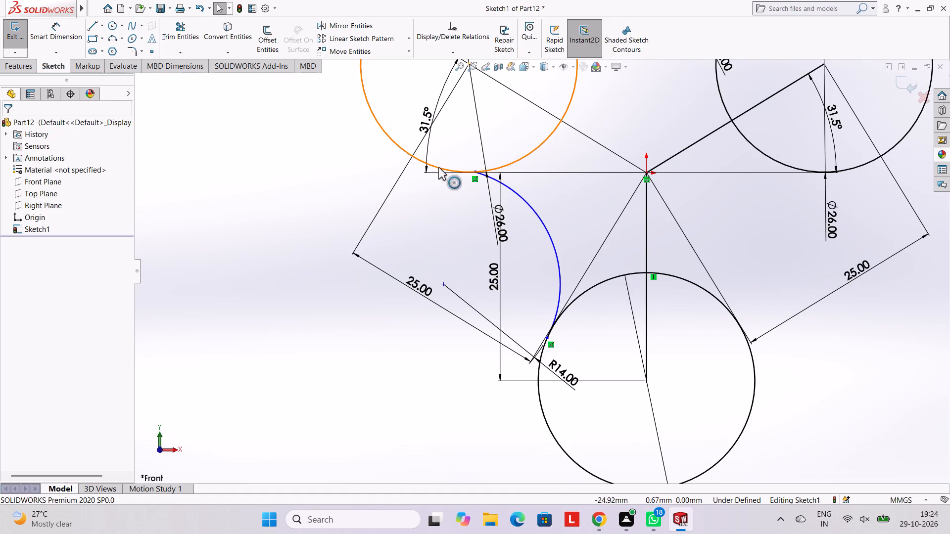
Make the left 14 mm radius arc tangent to both the upper-left circle and the lower circle.
{"action": "left_click", "coordinate": [438, 167]}
{"action": "left_click", "coordinate": [504, 187], "text": "ctrl"}
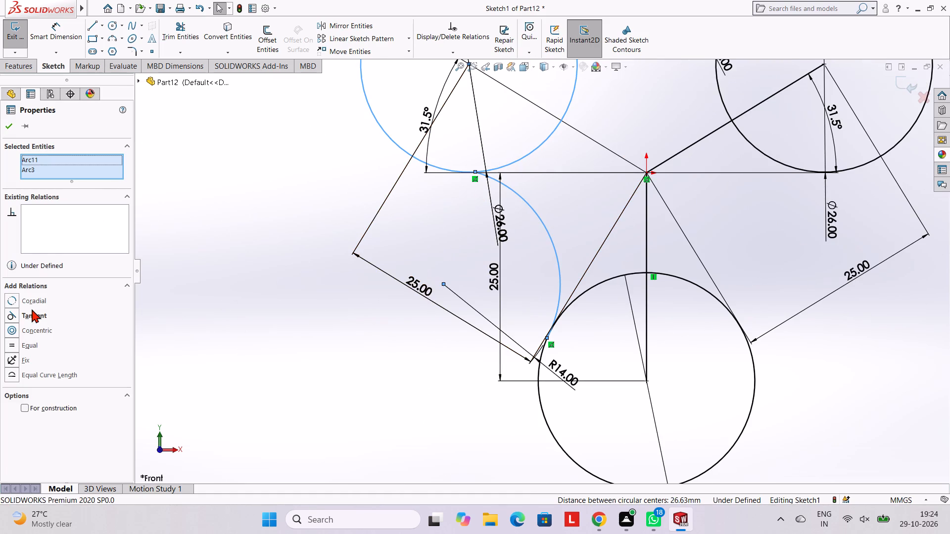
{"action": "left_click", "coordinate": [32, 311], "text": "ctrl"}
{"action": "key", "text": "Escape"}
{"action": "key", "text": "Escape"}
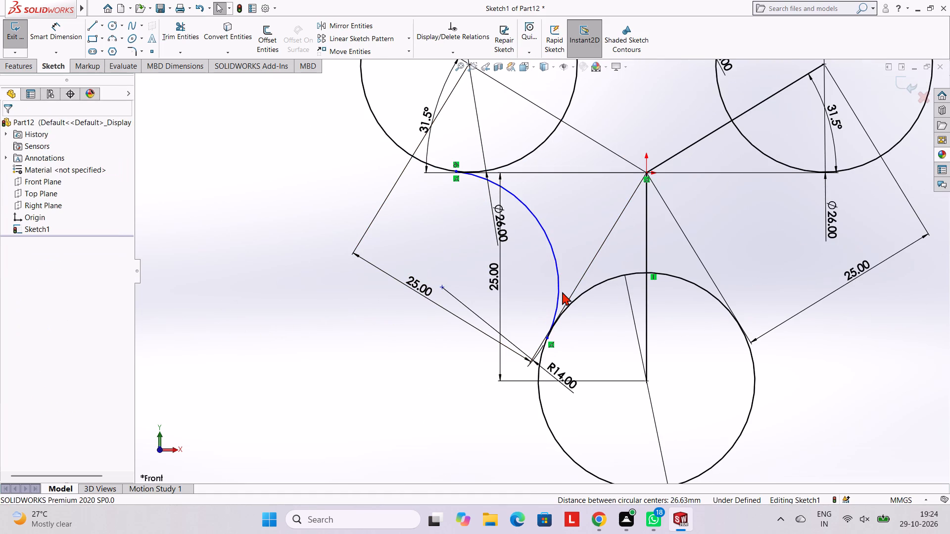
{"action": "left_click", "coordinate": [559, 292]}
{"action": "left_click", "coordinate": [542, 403], "text": "ctrl"}
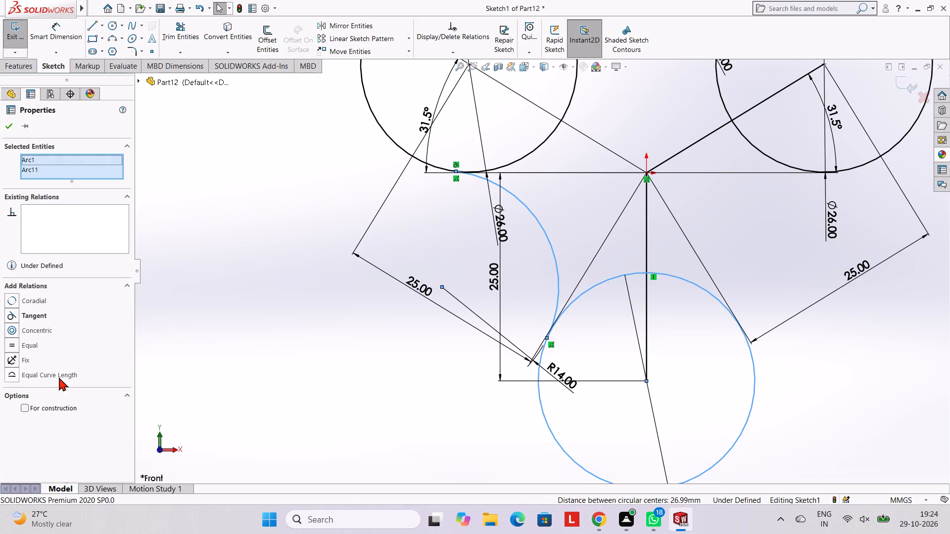
{"action": "left_click", "coordinate": [31, 313], "text": "ctrl"}
{"action": "key", "text": "Escape"}
{"action": "key", "text": "Escape"}
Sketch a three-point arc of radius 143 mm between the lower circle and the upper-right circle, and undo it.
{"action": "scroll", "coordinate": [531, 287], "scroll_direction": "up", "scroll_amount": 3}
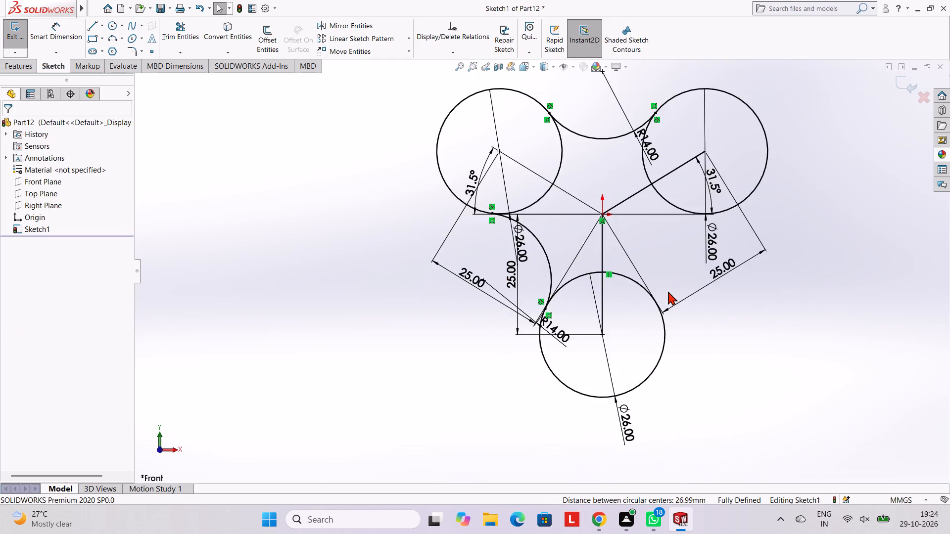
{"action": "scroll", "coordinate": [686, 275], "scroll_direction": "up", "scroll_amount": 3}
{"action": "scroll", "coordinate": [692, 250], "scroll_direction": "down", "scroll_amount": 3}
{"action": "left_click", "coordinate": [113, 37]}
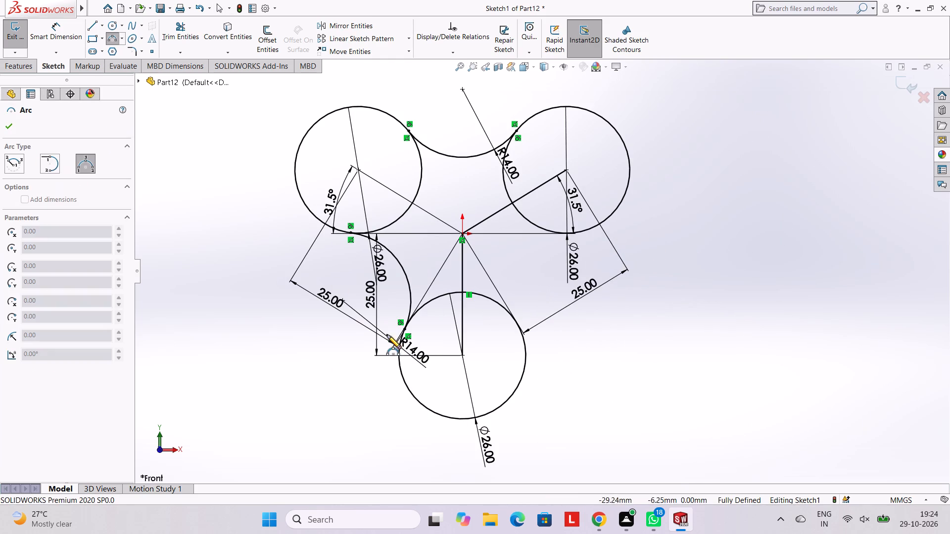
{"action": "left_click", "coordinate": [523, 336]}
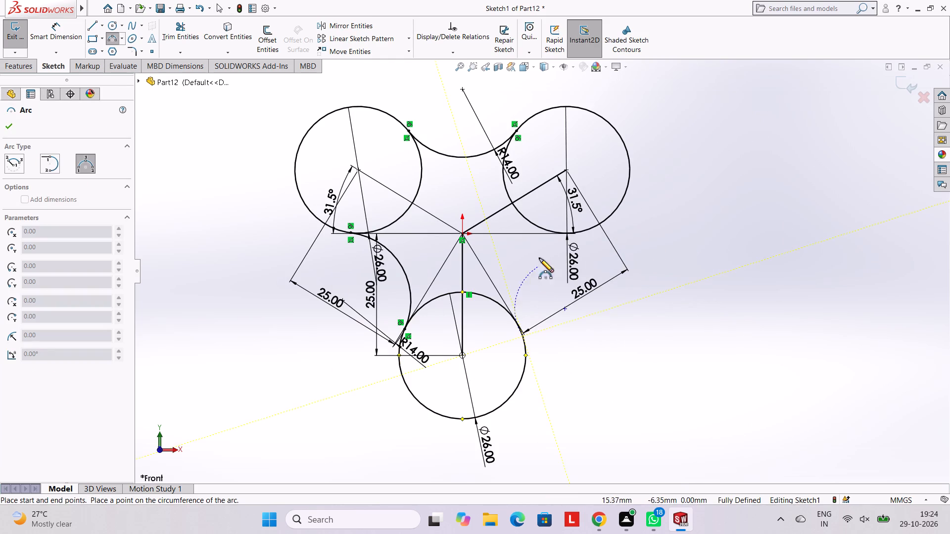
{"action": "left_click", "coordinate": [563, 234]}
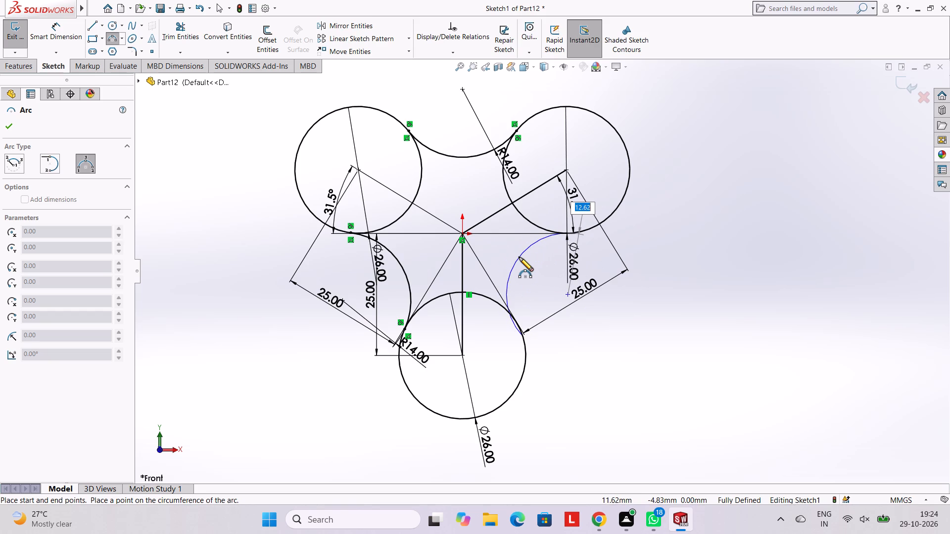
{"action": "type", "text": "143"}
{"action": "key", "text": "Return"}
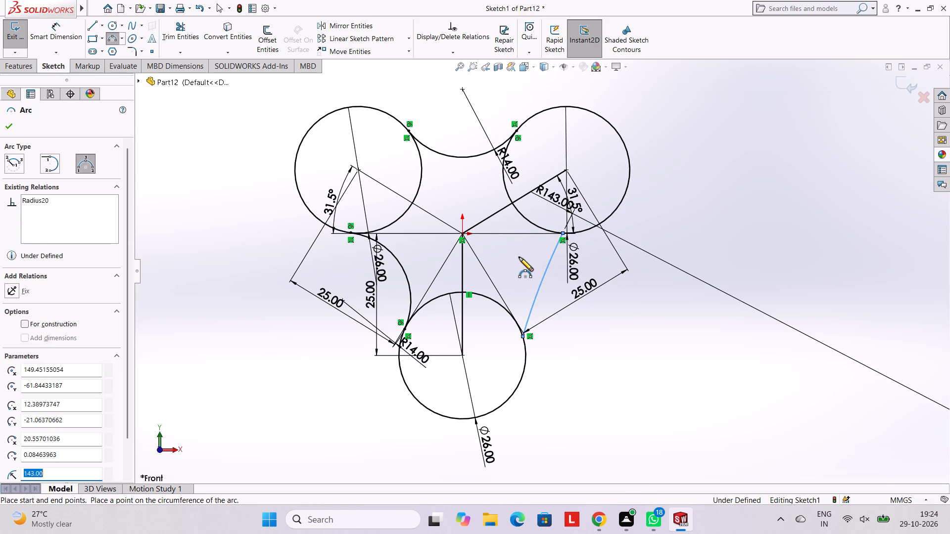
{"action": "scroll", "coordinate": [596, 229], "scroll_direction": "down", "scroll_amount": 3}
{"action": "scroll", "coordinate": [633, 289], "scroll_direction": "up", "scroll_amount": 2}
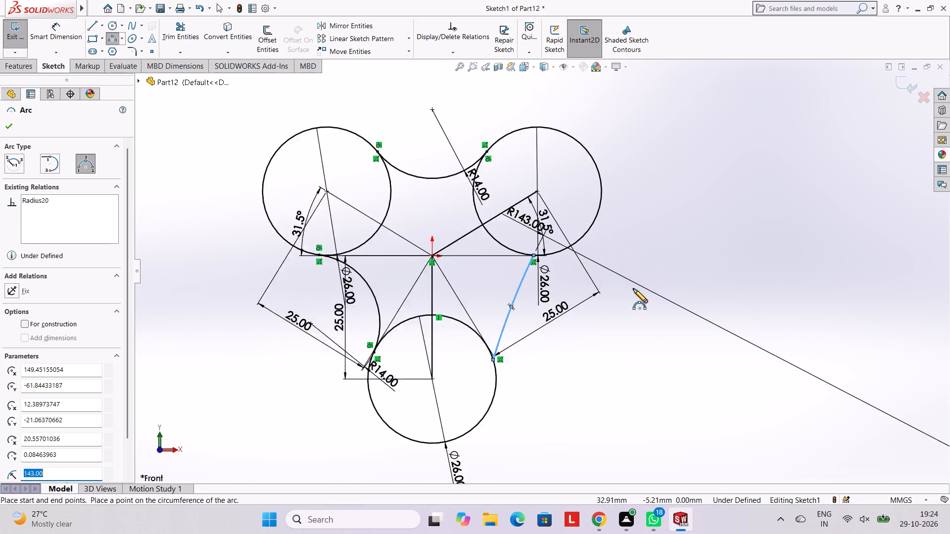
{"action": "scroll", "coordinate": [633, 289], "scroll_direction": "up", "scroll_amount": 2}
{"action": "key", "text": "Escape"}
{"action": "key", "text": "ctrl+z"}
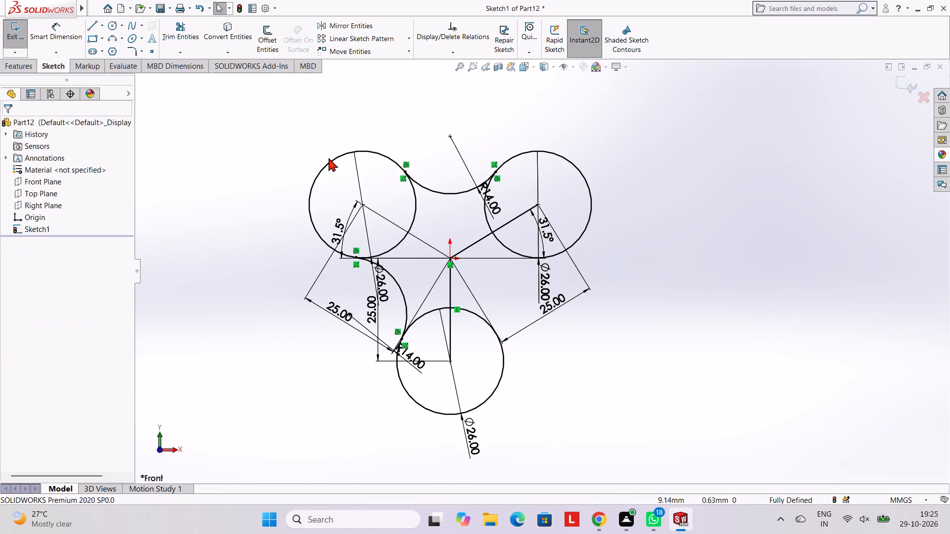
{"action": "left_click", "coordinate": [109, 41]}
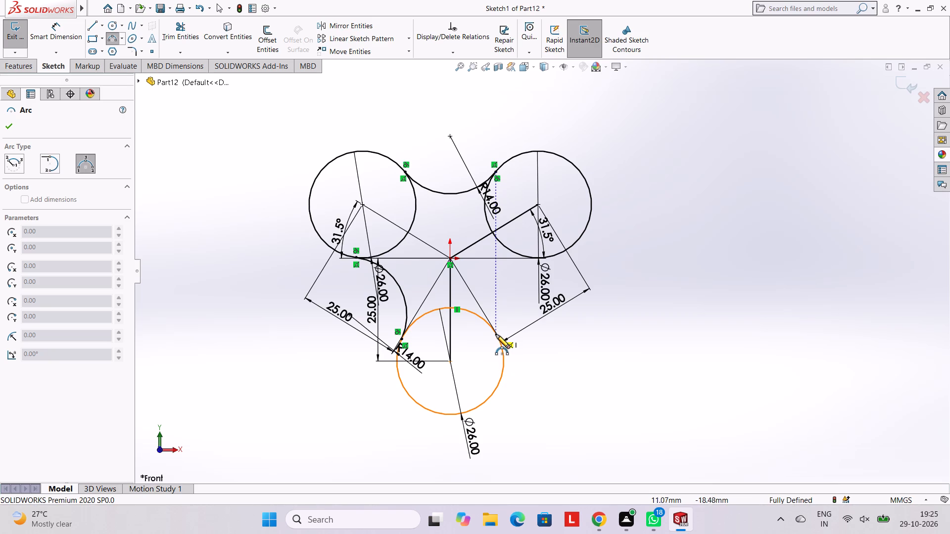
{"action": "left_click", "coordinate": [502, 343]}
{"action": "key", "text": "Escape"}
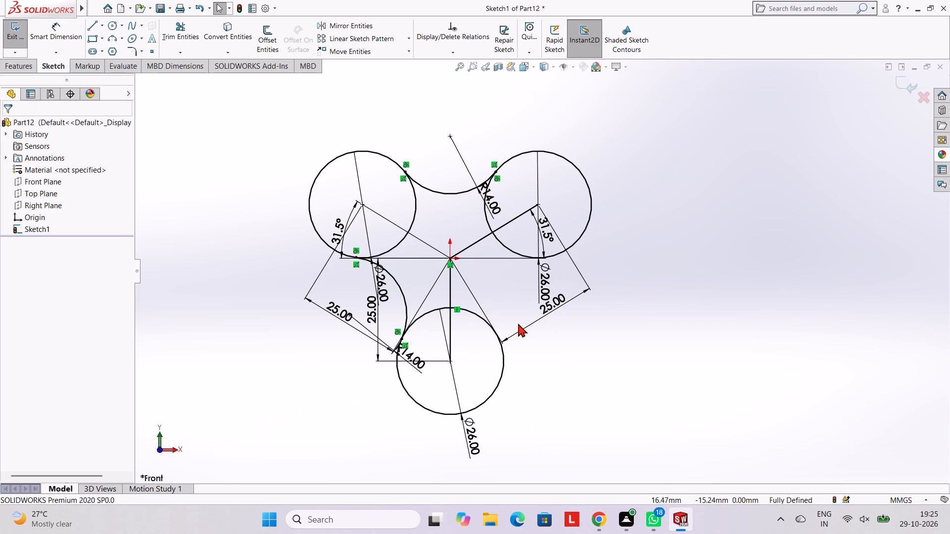
Sketch a three-point arc of radius 14 mm between the lower circle and the upper-right circle.
{"action": "left_click", "coordinate": [111, 39]}
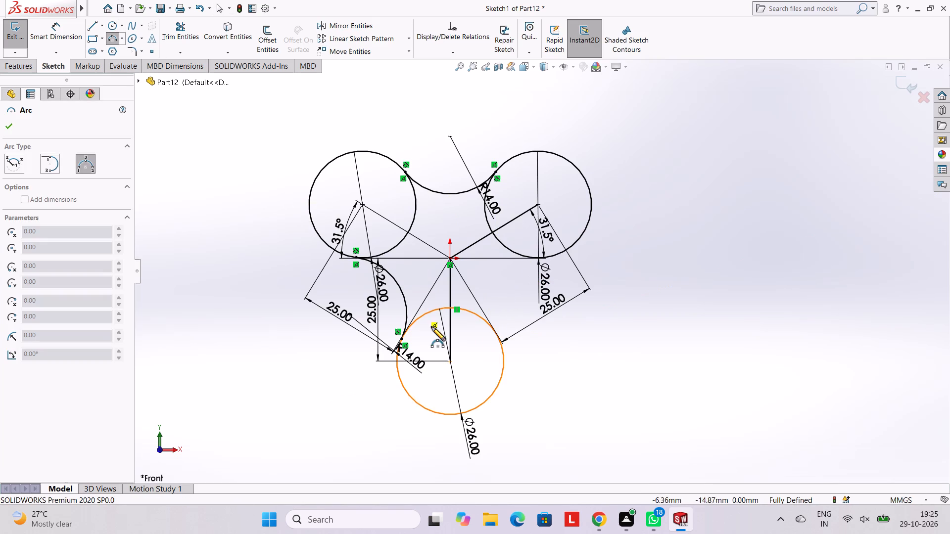
{"action": "left_click", "coordinate": [502, 348]}
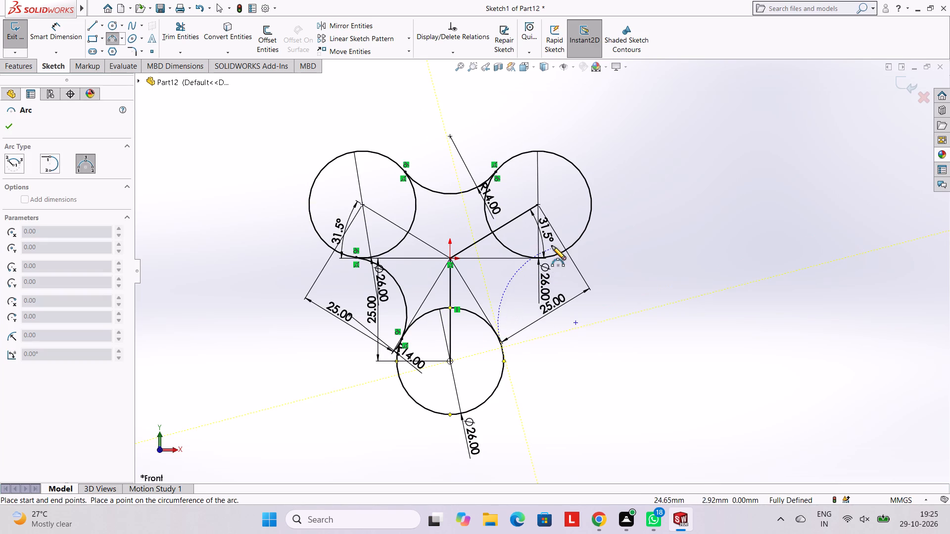
{"action": "left_click", "coordinate": [536, 257]}
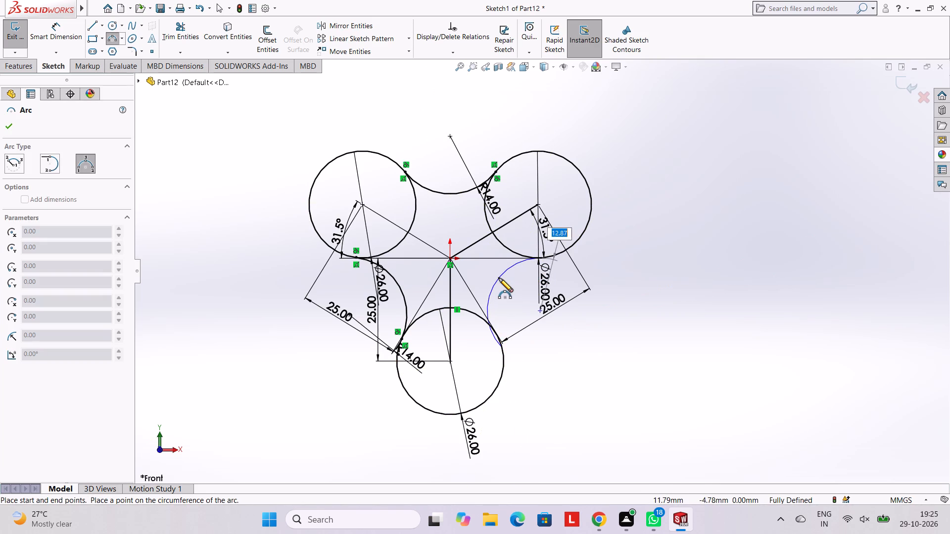
{"action": "type", "text": "14"}
{"action": "key", "text": "Return"}
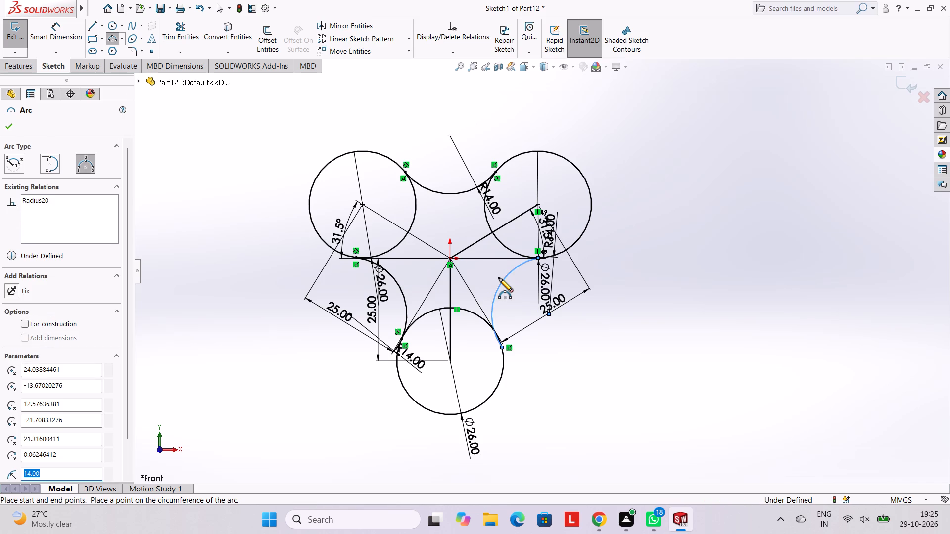
{"action": "key", "text": "Escape"}
{"action": "key", "text": "Escape"}
{"action": "key", "text": "Escape"}
Trim the new arc's overlapping end inside the lower circle.
{"action": "scroll", "coordinate": [516, 284], "scroll_direction": "up", "scroll_amount": 2}
{"action": "scroll", "coordinate": [516, 284], "scroll_direction": "down", "scroll_amount": 7}
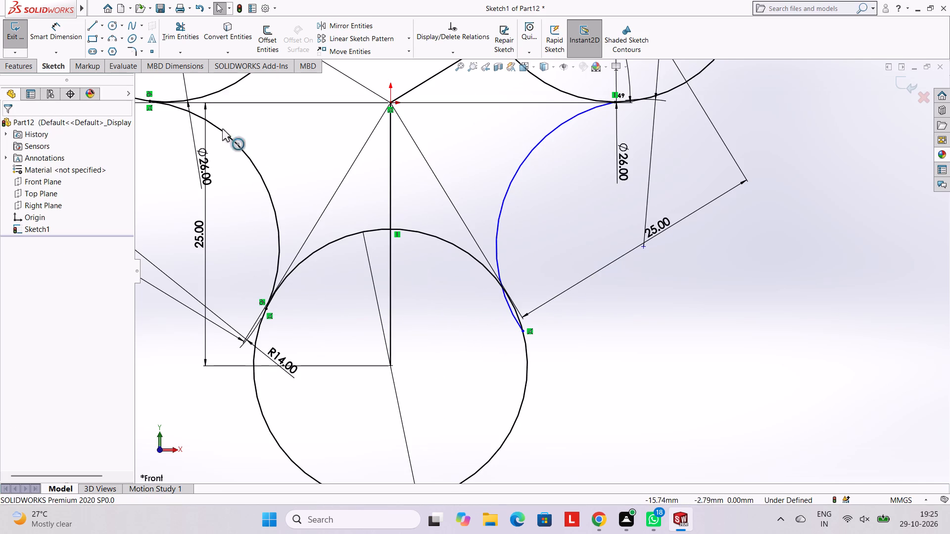
{"action": "left_click", "coordinate": [175, 41]}
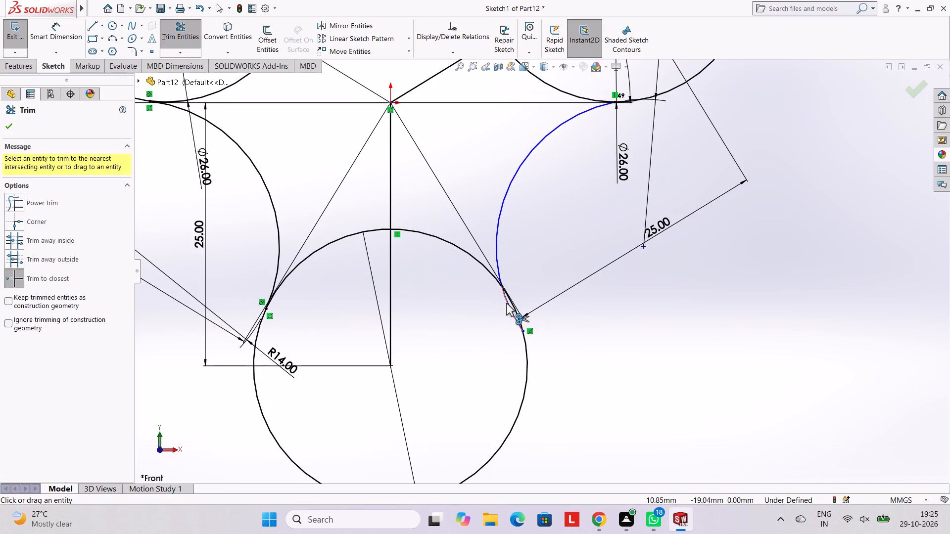
{"action": "left_click", "coordinate": [506, 303]}
{"action": "scroll", "coordinate": [622, 121], "scroll_direction": "down", "scroll_amount": 9}
{"action": "scroll", "coordinate": [601, 155], "scroll_direction": "up", "scroll_amount": 4}
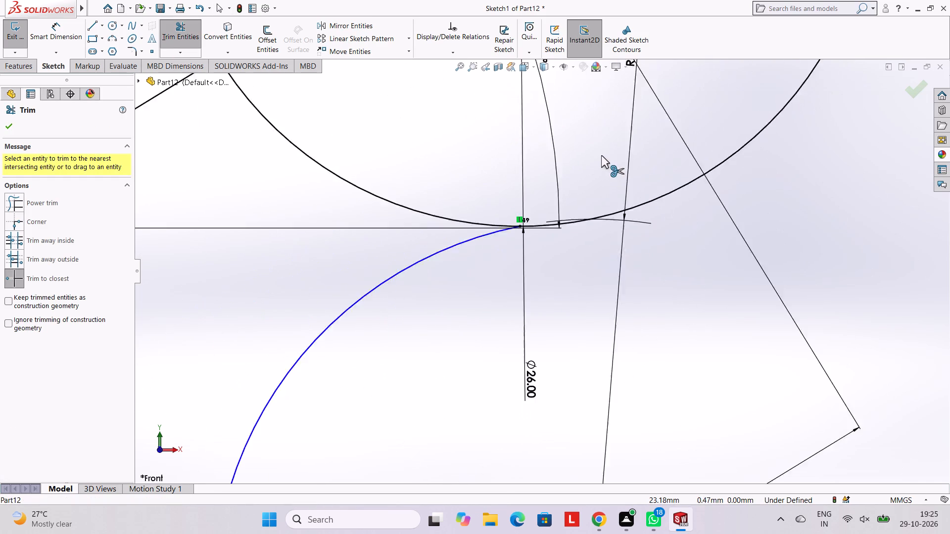
{"action": "scroll", "coordinate": [601, 155], "scroll_direction": "up", "scroll_amount": 3}
{"action": "key", "text": "Escape"}
{"action": "scroll", "coordinate": [557, 316], "scroll_direction": "up", "scroll_amount": 4}
{"action": "scroll", "coordinate": [522, 292], "scroll_direction": "down", "scroll_amount": 1}
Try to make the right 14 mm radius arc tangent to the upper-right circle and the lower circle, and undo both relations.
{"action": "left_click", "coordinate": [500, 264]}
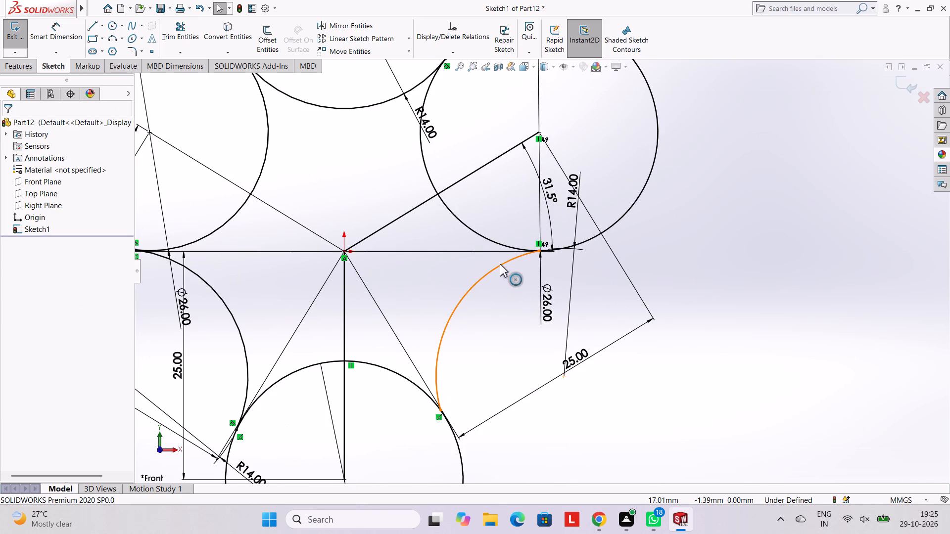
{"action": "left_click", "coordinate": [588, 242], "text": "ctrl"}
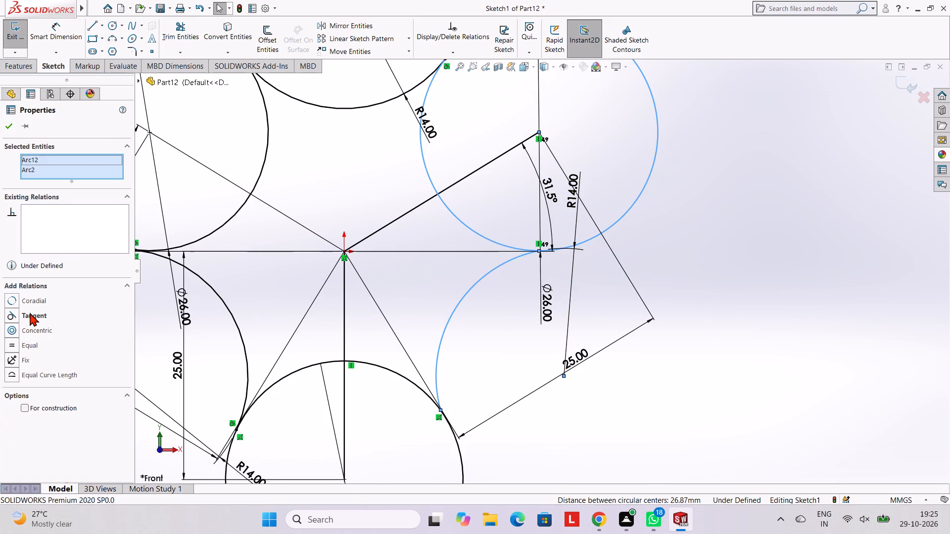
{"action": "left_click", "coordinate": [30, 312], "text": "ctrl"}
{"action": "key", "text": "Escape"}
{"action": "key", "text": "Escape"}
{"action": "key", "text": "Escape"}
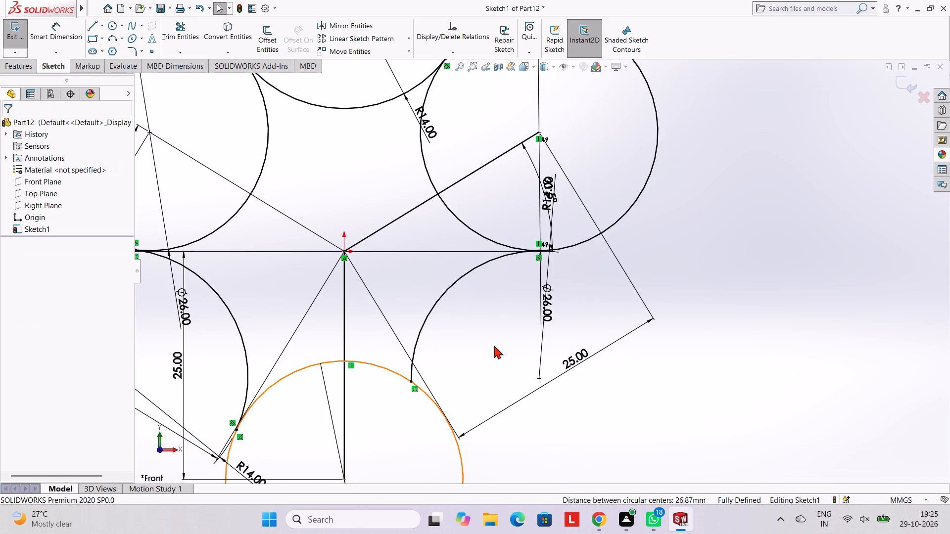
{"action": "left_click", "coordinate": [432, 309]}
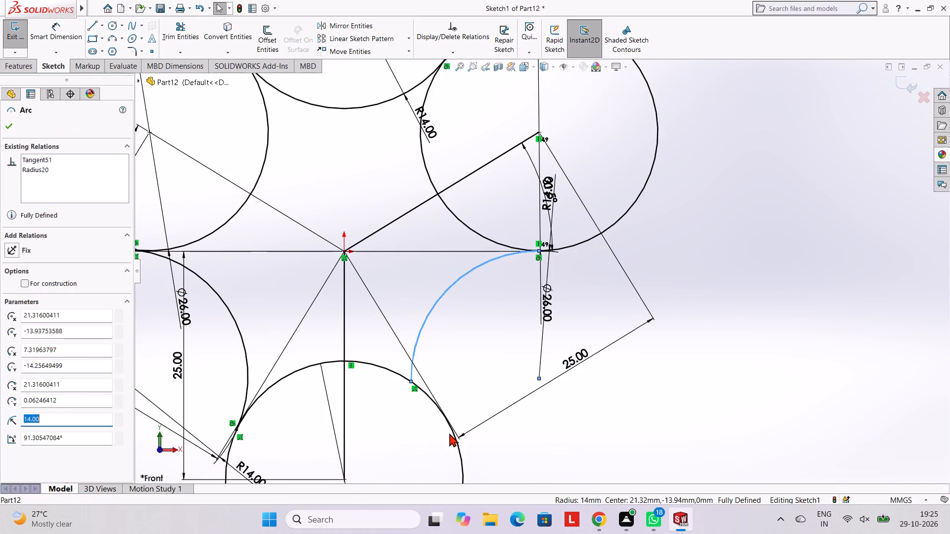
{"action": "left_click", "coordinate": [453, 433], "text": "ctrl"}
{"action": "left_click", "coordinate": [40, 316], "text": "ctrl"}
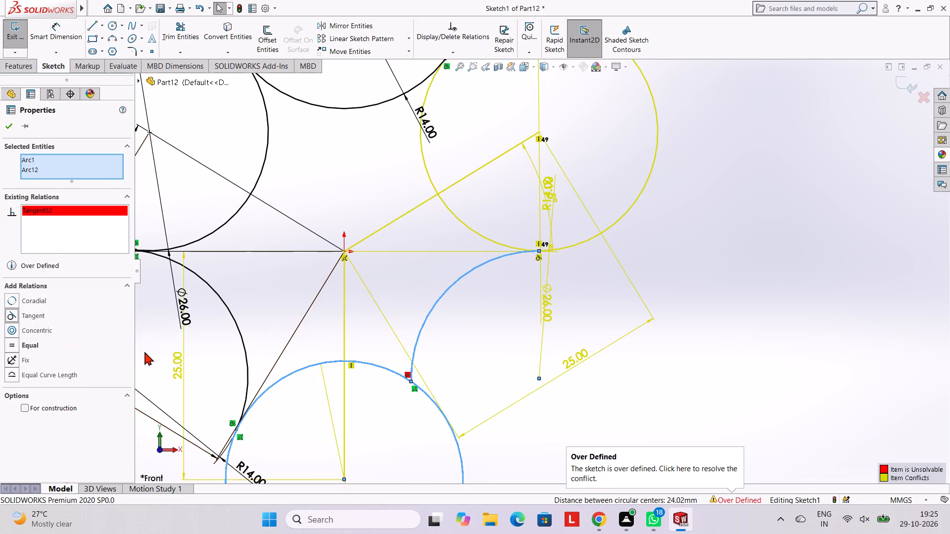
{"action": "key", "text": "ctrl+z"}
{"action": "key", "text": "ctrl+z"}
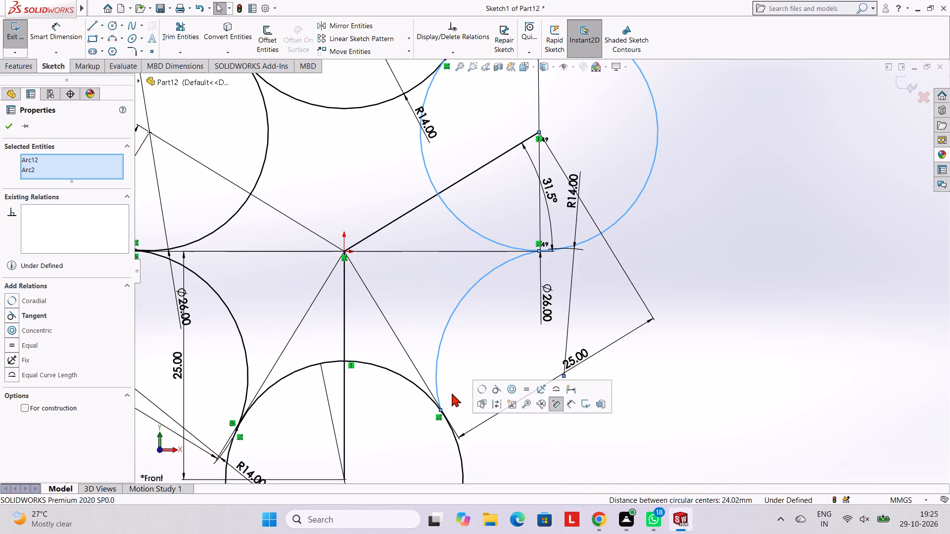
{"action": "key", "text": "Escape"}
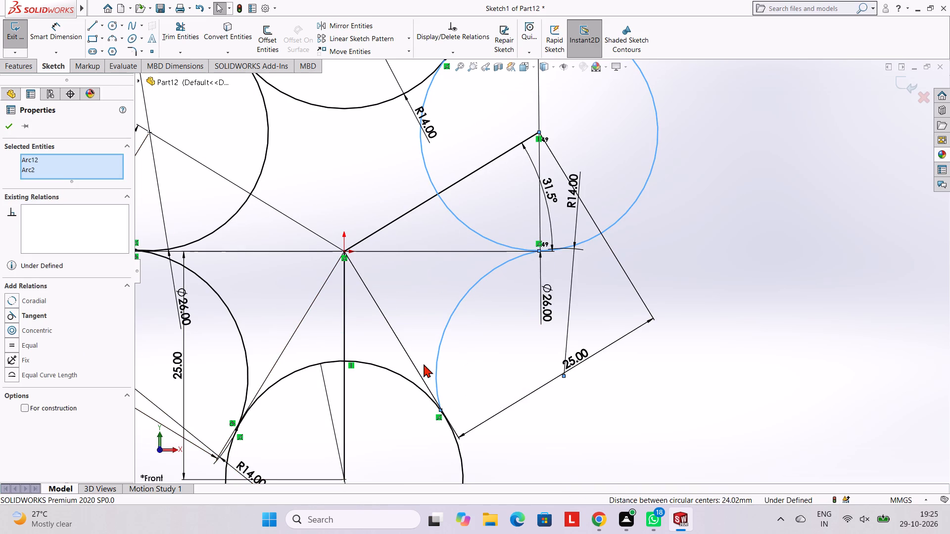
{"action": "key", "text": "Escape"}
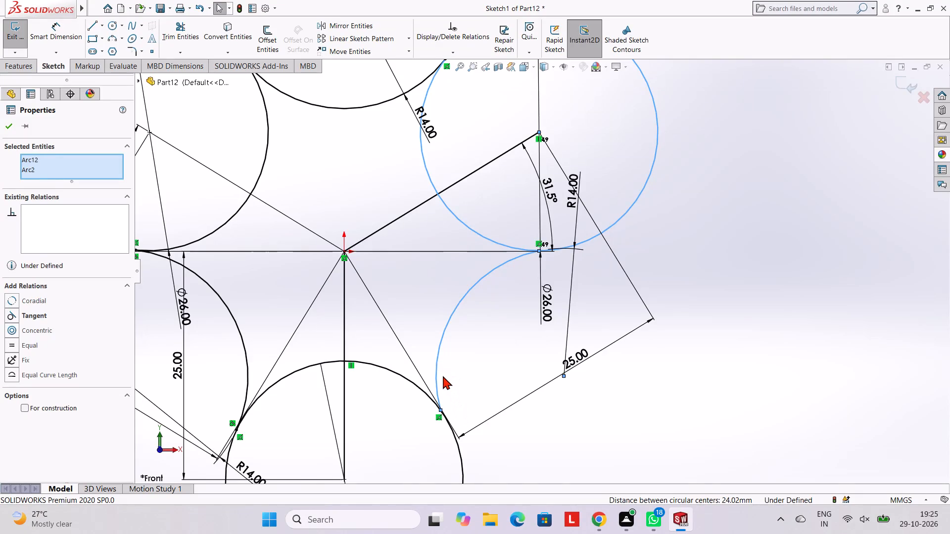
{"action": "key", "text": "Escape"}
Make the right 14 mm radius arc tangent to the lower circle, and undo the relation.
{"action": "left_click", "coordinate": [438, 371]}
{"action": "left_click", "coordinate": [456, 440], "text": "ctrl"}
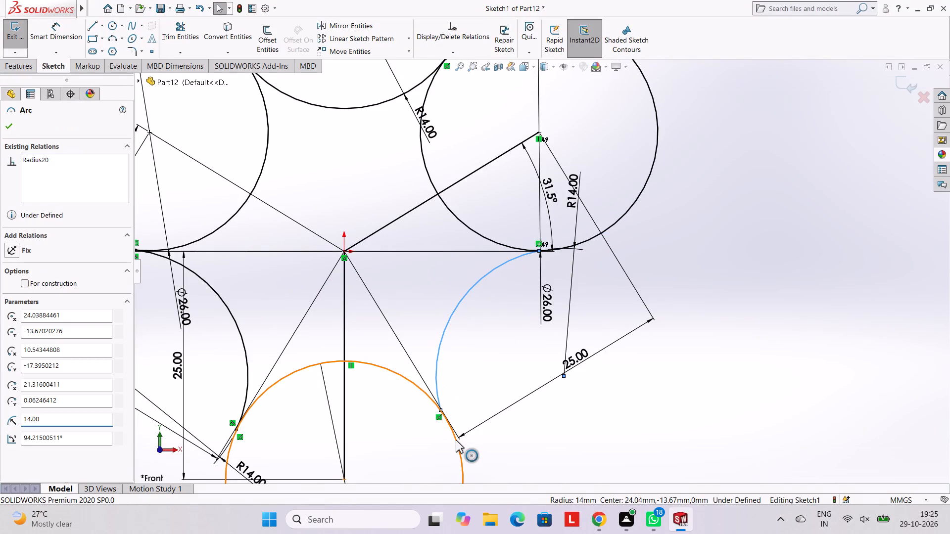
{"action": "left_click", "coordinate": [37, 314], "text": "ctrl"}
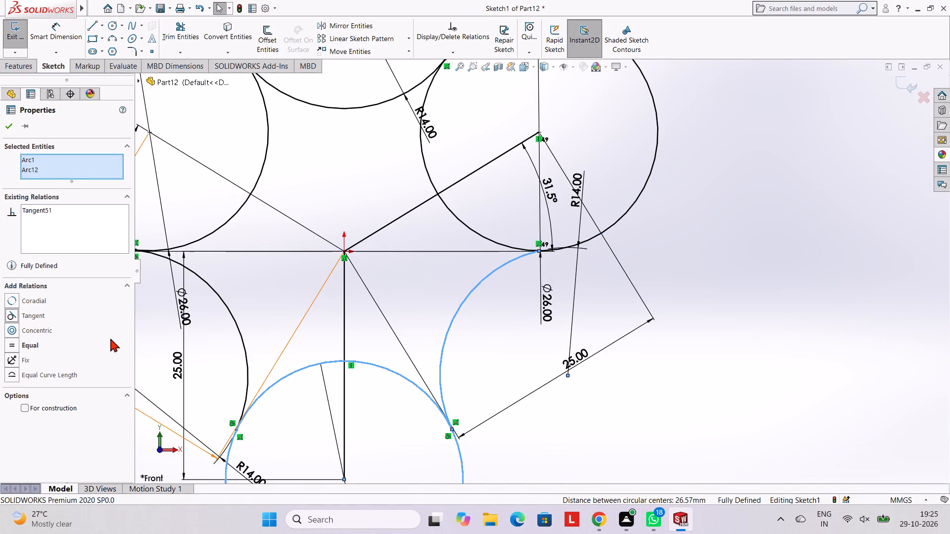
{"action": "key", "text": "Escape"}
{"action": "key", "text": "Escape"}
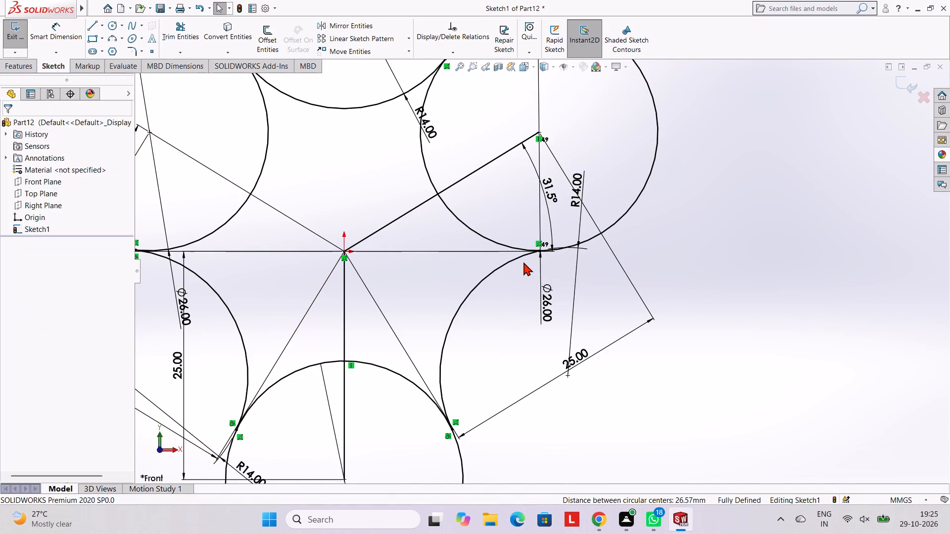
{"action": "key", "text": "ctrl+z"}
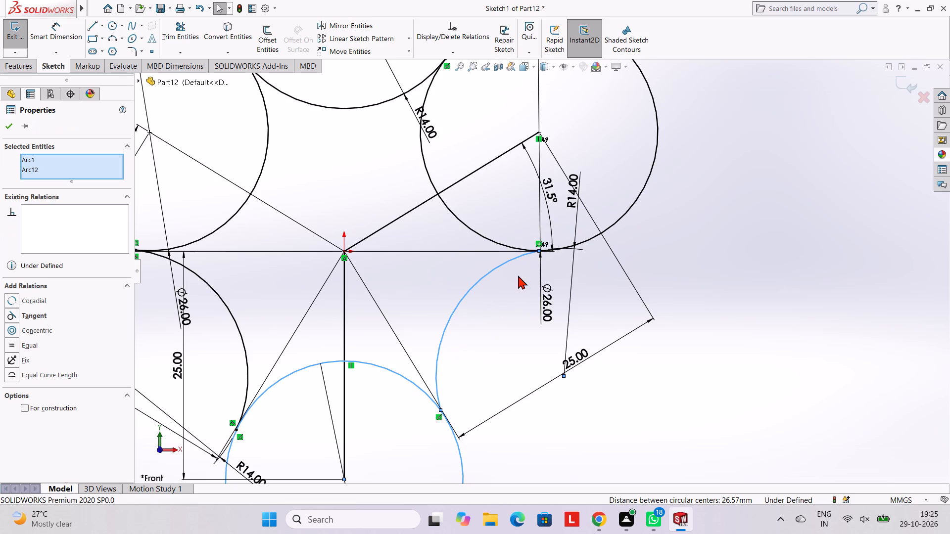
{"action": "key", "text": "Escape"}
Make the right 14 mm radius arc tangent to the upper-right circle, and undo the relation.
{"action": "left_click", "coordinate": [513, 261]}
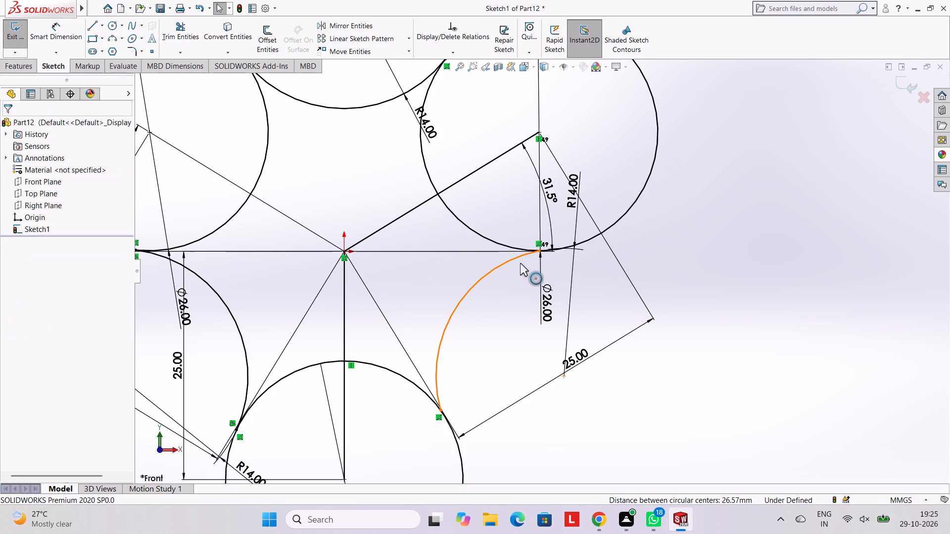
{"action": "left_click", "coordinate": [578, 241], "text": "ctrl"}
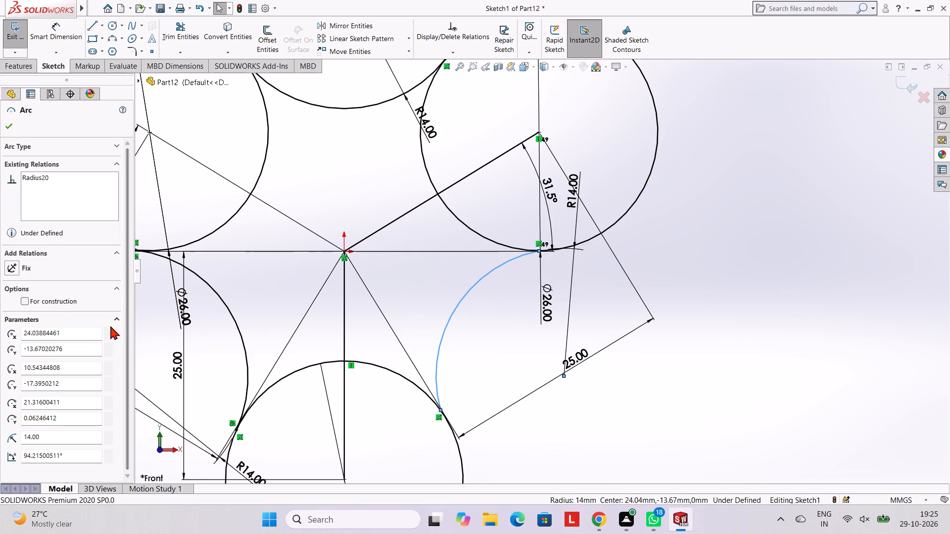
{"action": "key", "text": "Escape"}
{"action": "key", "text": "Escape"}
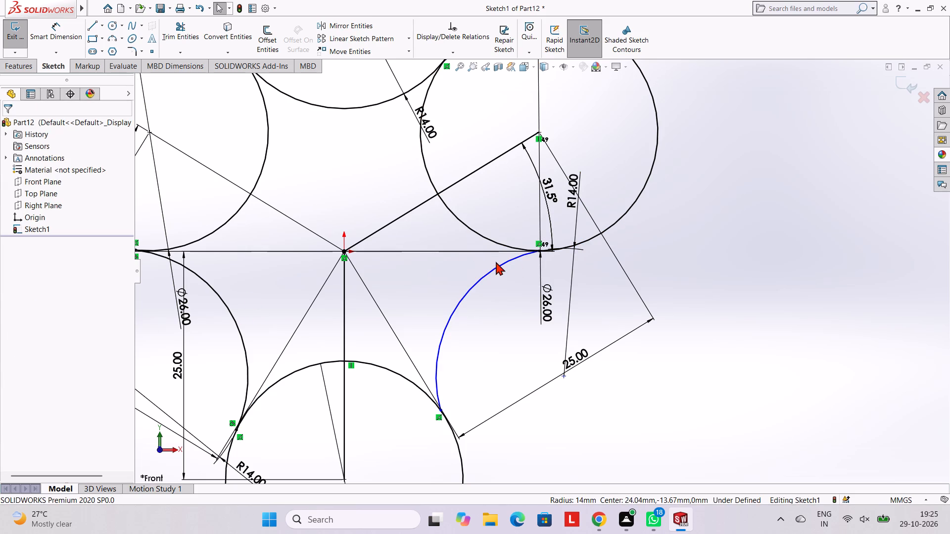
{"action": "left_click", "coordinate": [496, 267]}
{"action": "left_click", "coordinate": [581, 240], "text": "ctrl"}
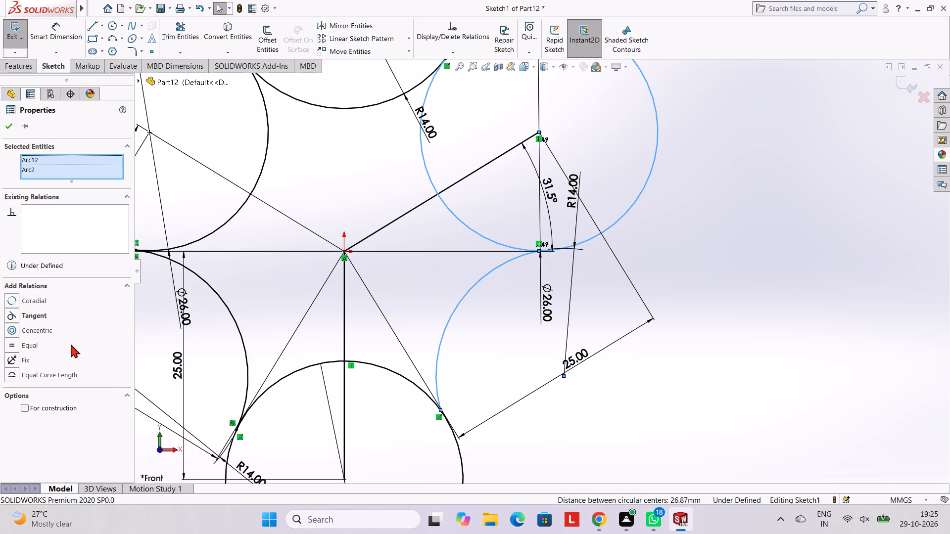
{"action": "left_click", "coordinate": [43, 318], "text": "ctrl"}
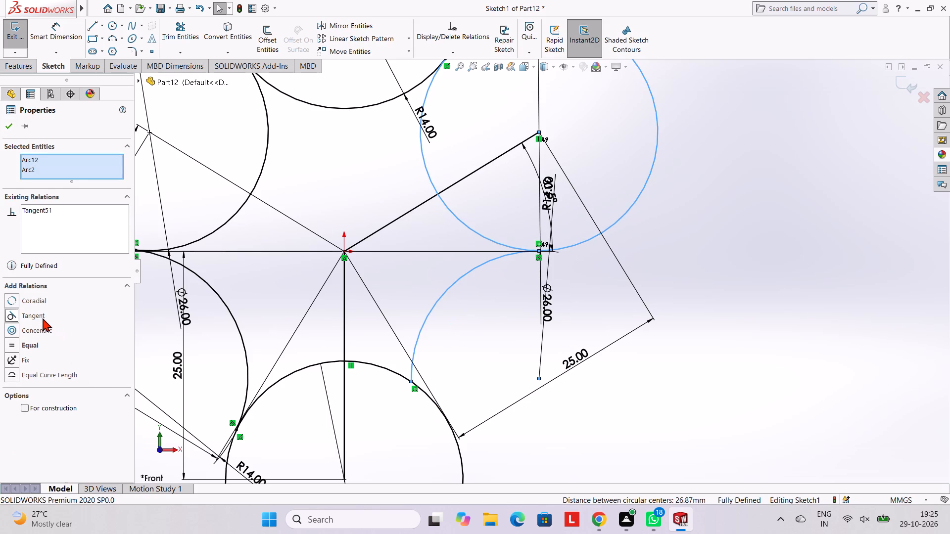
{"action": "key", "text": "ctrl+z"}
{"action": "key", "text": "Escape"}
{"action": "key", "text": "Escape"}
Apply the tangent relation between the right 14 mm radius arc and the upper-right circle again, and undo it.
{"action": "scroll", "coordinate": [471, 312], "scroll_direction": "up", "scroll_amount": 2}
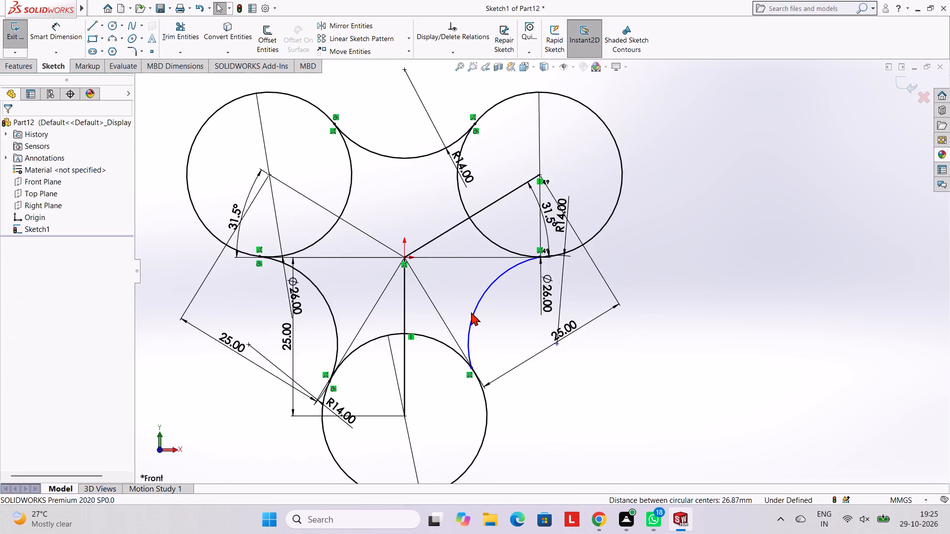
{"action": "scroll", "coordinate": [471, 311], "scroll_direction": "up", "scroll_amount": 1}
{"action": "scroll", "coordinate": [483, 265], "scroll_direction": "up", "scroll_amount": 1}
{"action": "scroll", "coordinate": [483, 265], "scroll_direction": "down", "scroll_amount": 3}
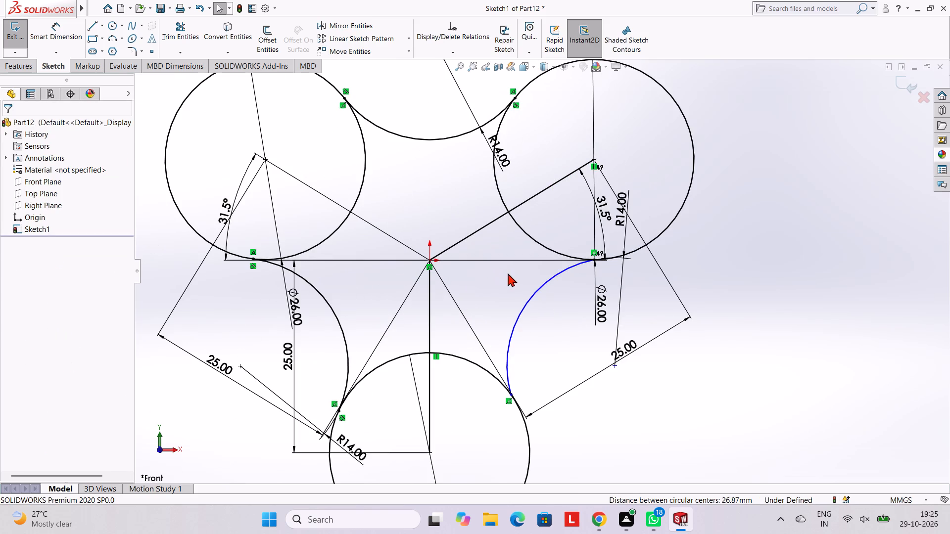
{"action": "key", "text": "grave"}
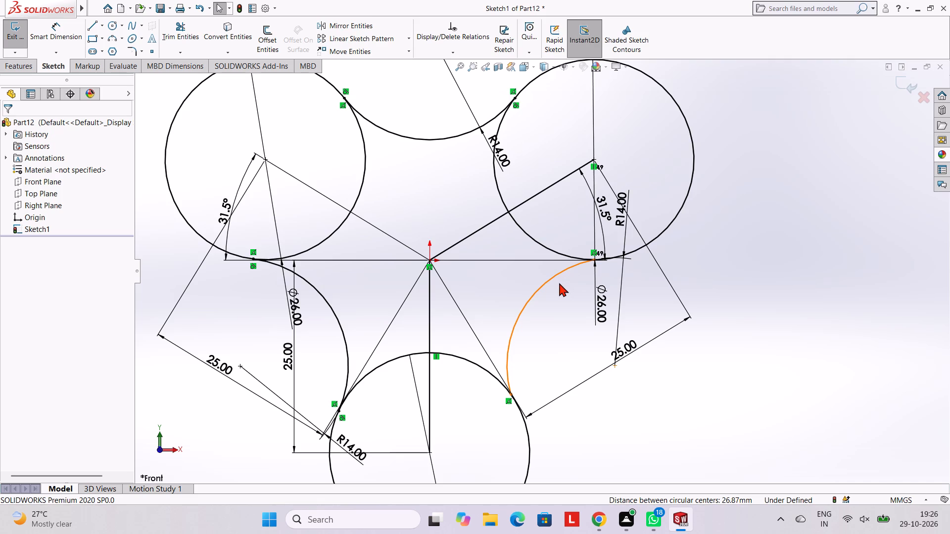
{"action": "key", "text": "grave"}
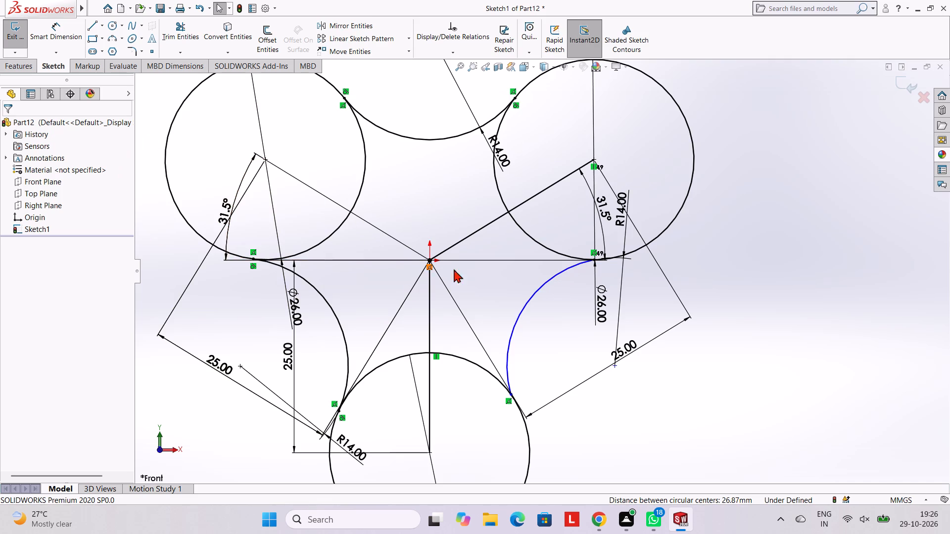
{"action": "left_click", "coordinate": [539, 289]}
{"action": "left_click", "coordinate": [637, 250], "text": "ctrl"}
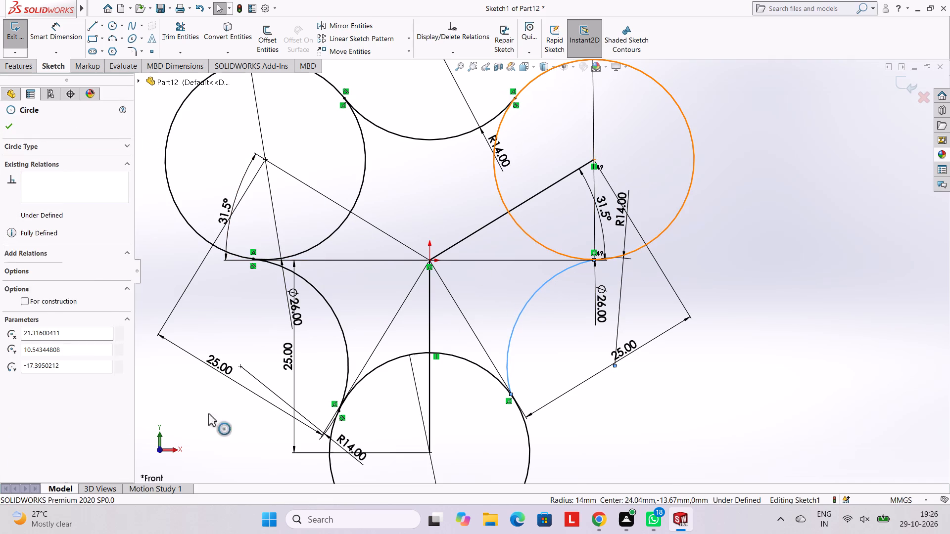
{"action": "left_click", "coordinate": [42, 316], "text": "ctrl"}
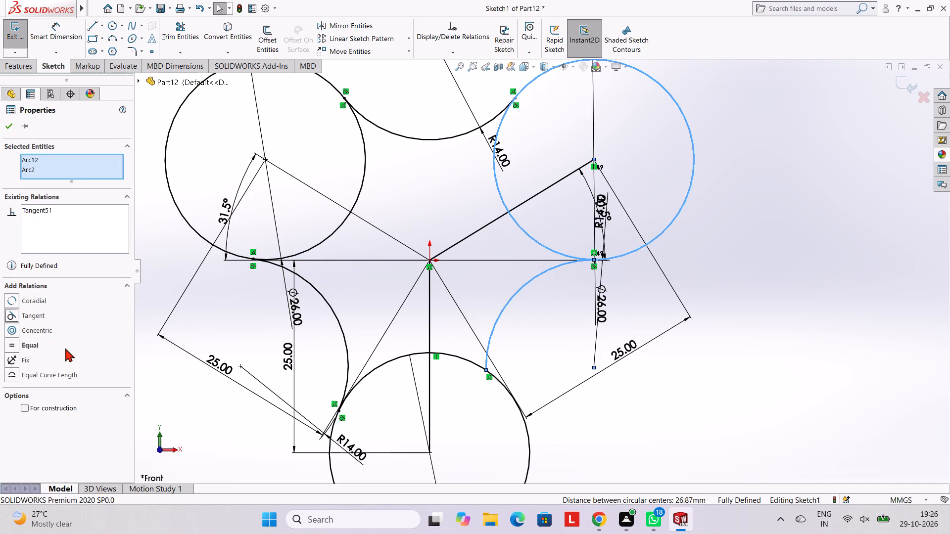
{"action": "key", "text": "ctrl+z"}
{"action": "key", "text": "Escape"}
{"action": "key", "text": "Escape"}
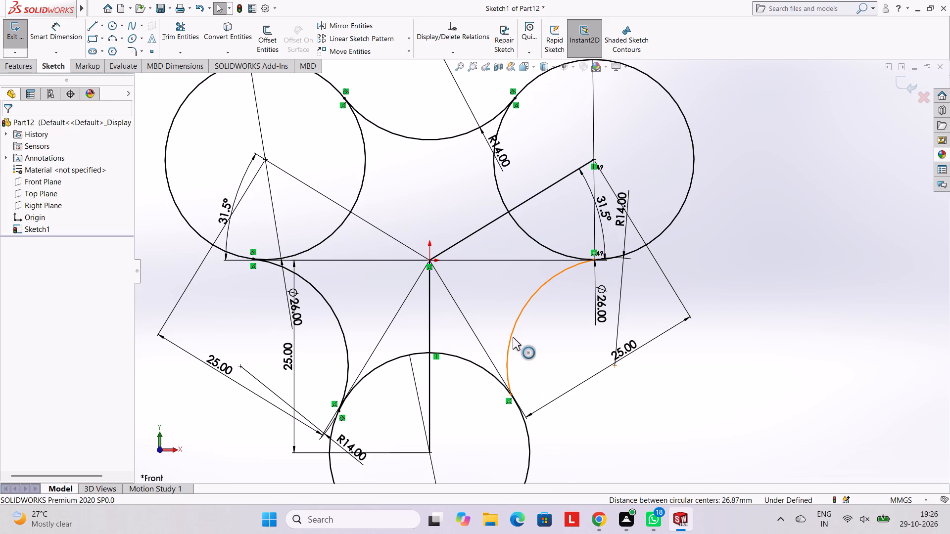
Make the right 14 mm radius arc tangent to the lower circle.
{"action": "left_click", "coordinate": [513, 337]}
{"action": "left_click", "coordinate": [524, 430], "text": "ctrl"}
{"action": "left_click", "coordinate": [33, 318], "text": "ctrl"}
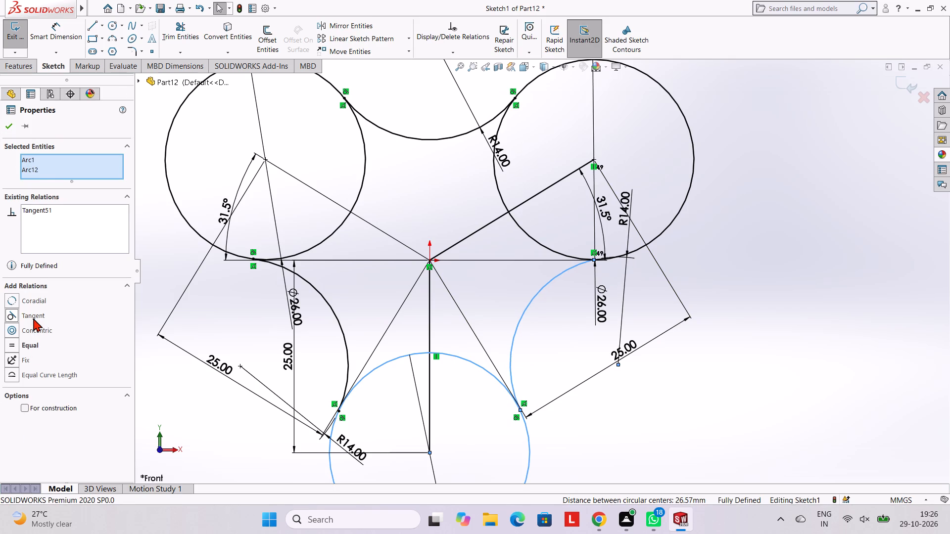
{"action": "key", "text": "Escape"}
{"action": "key", "text": "Escape"}
{"action": "key", "text": "Escape"}
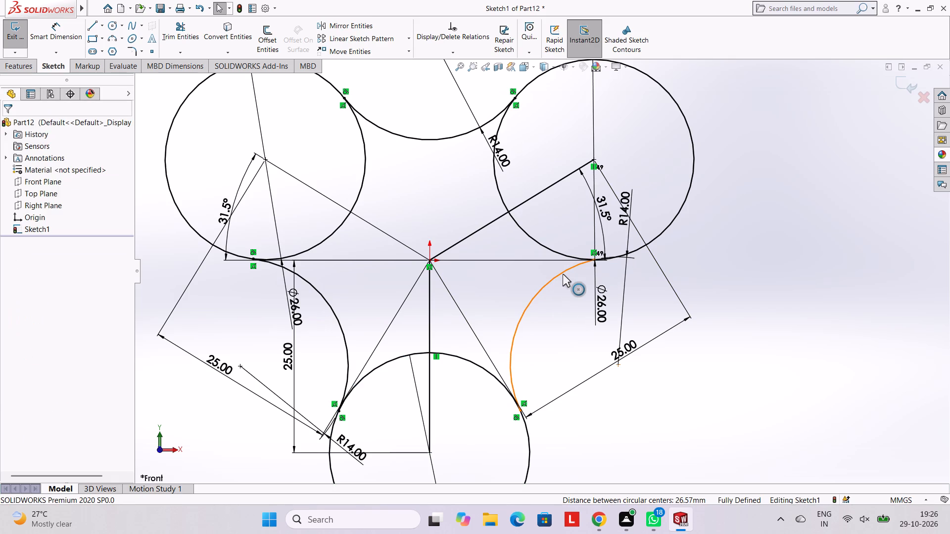
Try to make the right 14 mm radius arc tangent to the upper-right circle as well.
{"action": "left_click", "coordinate": [563, 274]}
{"action": "left_click", "coordinate": [646, 245], "text": "ctrl"}
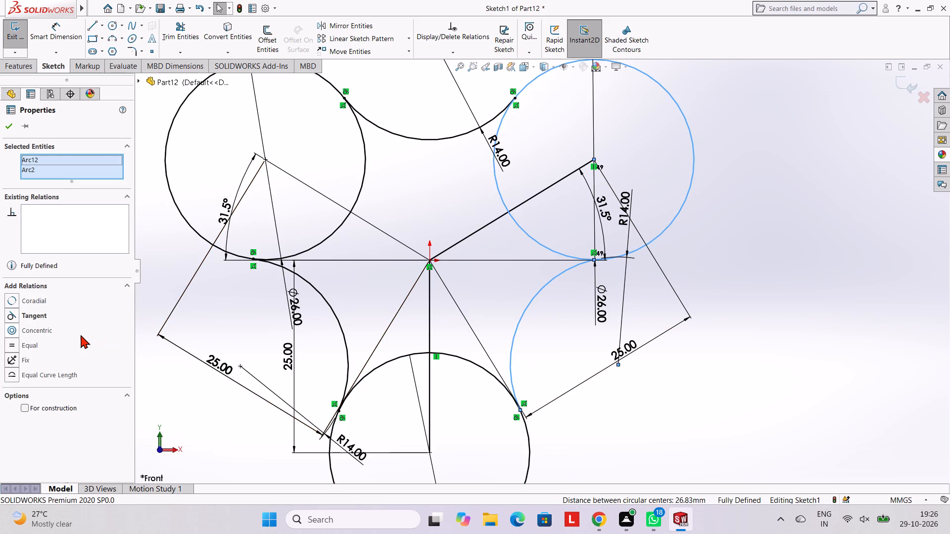
{"action": "left_click", "coordinate": [47, 318], "text": "ctrl"}
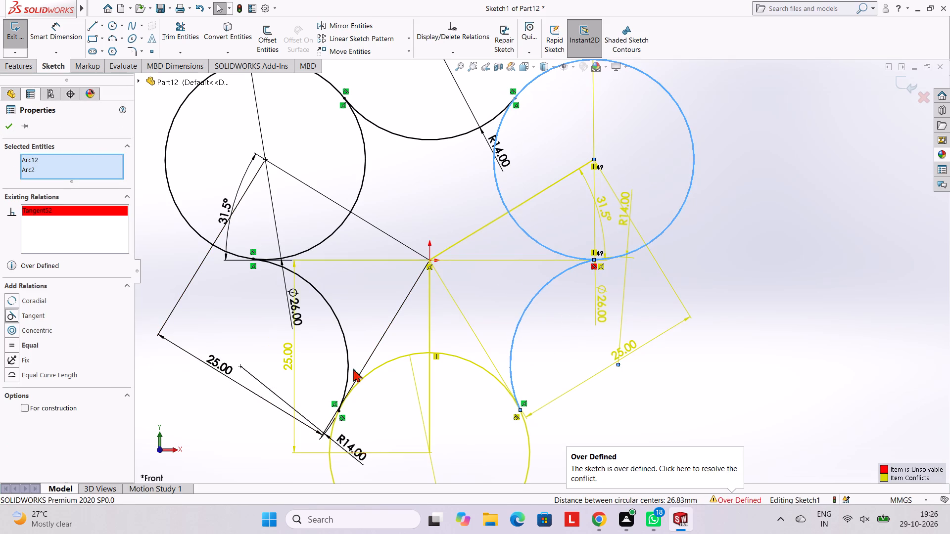
Delete the conflicting 25 mm dimension that locates the upper-right circle from the origin.
{"action": "scroll", "coordinate": [609, 287], "scroll_direction": "down", "scroll_amount": 2}
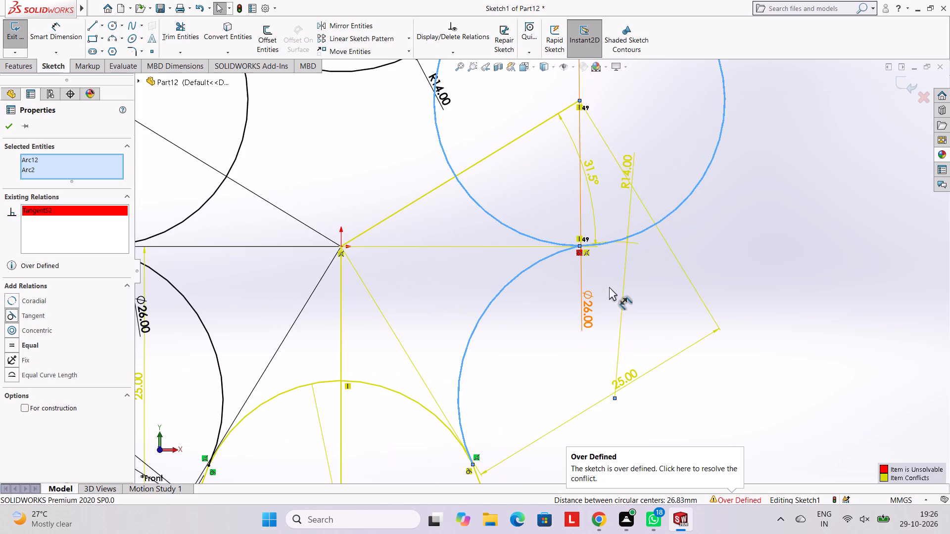
{"action": "scroll", "coordinate": [593, 367], "scroll_direction": "up", "scroll_amount": 3}
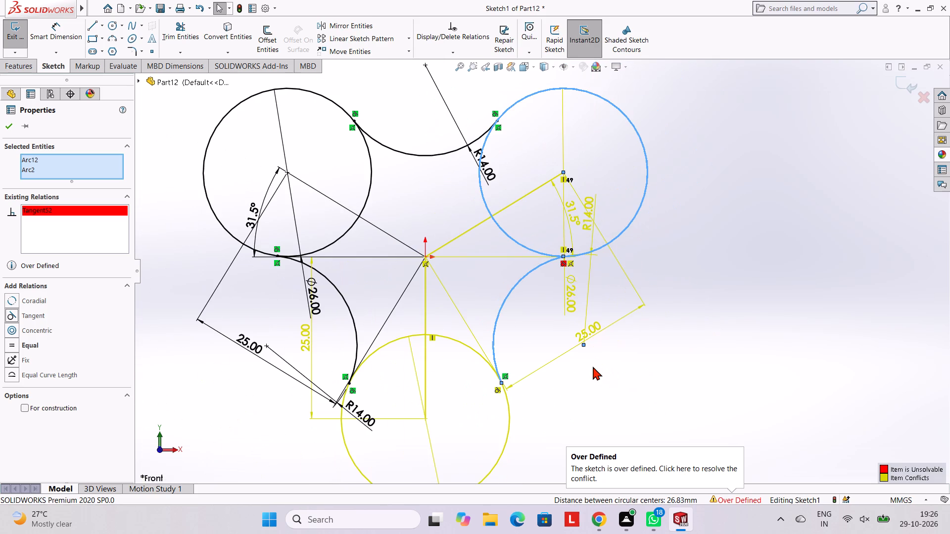
{"action": "right_click", "coordinate": [591, 330]}
{"action": "left_click", "coordinate": [624, 385]}
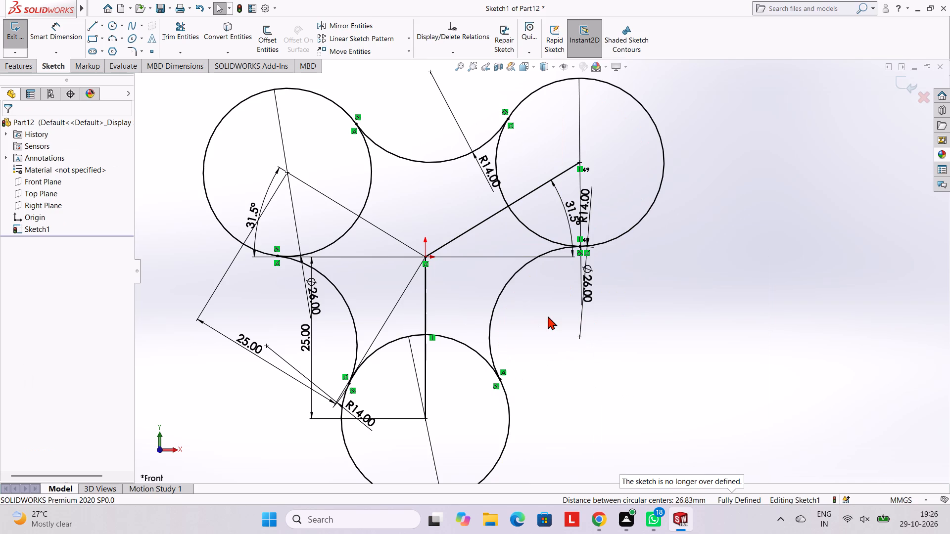
{"action": "key", "text": "Escape"}
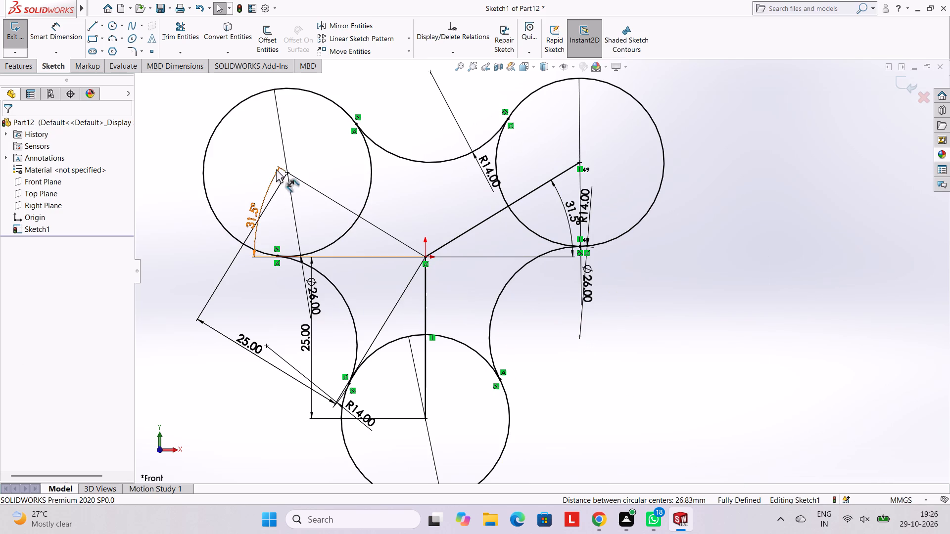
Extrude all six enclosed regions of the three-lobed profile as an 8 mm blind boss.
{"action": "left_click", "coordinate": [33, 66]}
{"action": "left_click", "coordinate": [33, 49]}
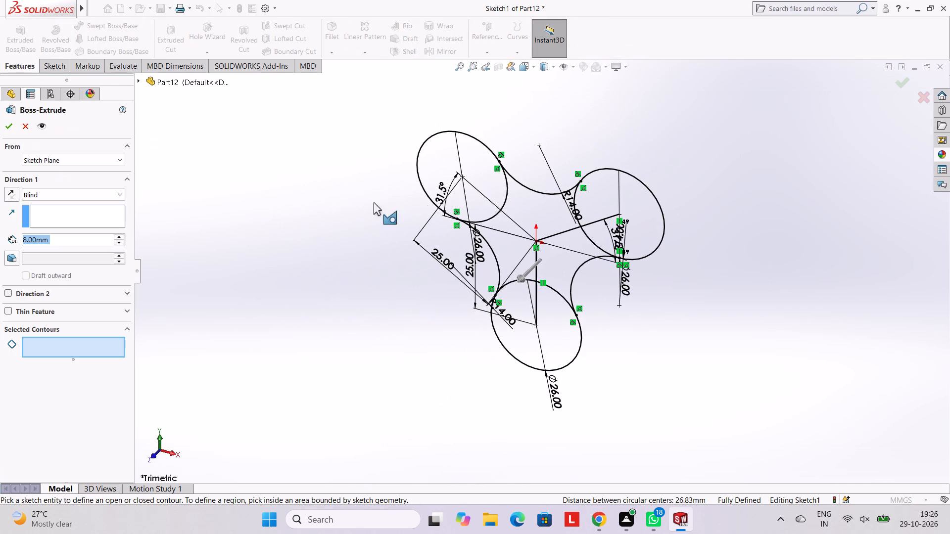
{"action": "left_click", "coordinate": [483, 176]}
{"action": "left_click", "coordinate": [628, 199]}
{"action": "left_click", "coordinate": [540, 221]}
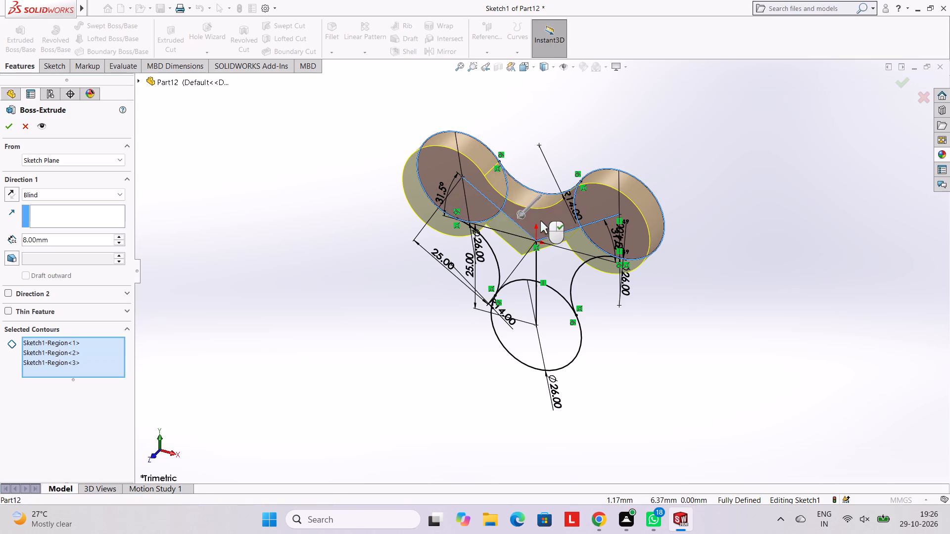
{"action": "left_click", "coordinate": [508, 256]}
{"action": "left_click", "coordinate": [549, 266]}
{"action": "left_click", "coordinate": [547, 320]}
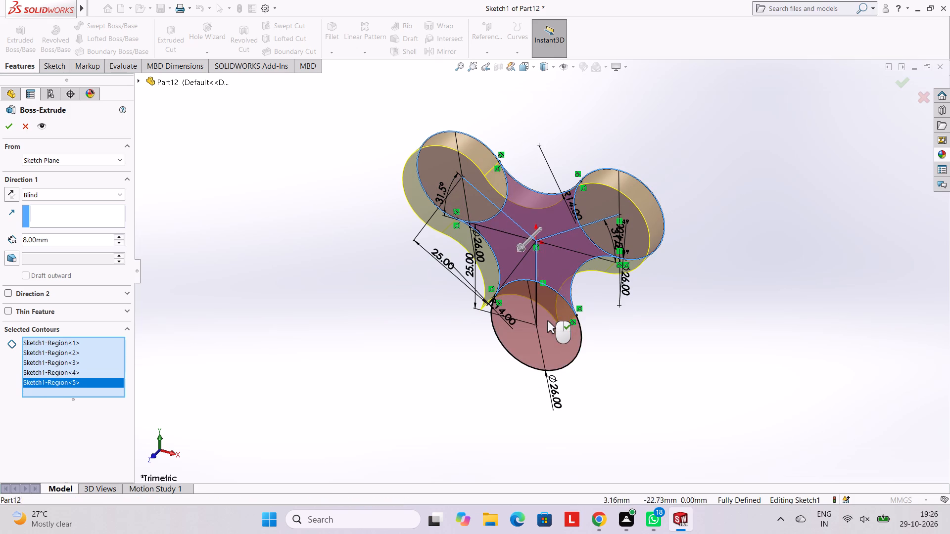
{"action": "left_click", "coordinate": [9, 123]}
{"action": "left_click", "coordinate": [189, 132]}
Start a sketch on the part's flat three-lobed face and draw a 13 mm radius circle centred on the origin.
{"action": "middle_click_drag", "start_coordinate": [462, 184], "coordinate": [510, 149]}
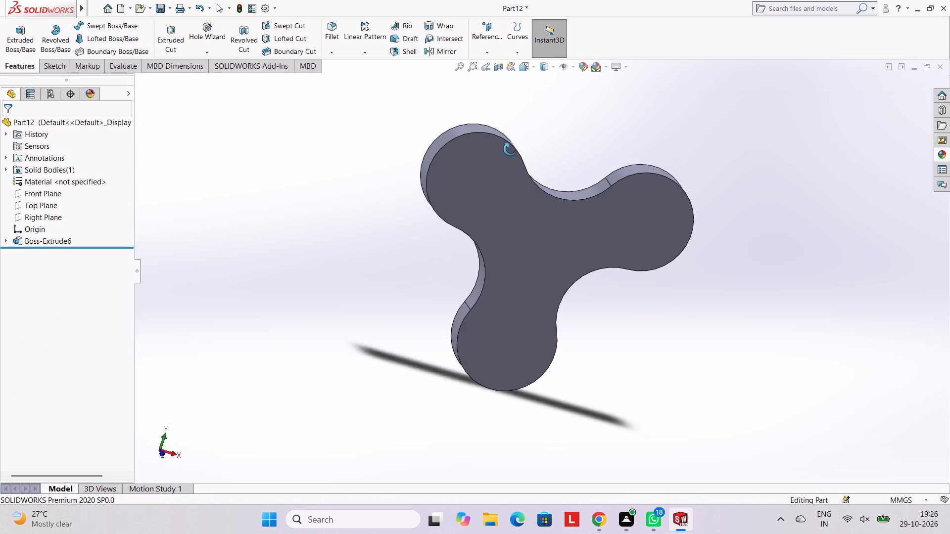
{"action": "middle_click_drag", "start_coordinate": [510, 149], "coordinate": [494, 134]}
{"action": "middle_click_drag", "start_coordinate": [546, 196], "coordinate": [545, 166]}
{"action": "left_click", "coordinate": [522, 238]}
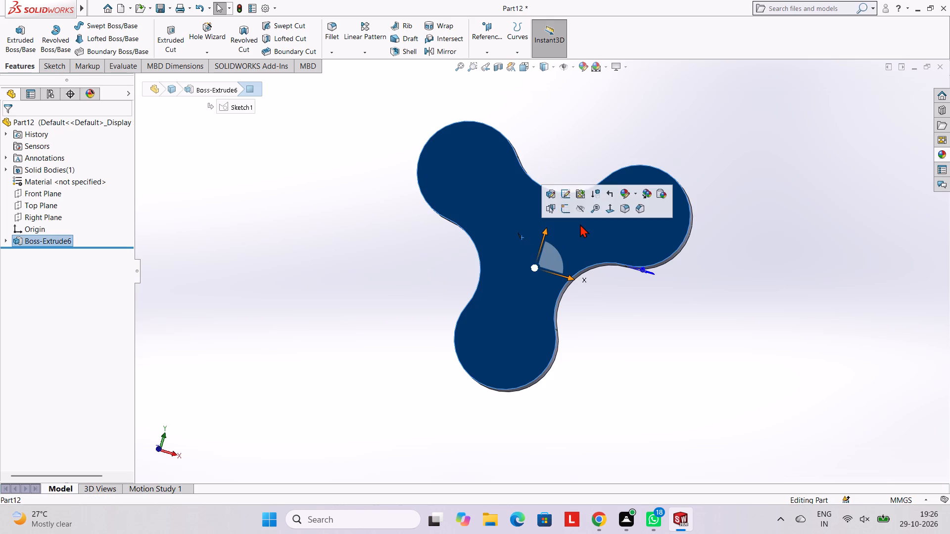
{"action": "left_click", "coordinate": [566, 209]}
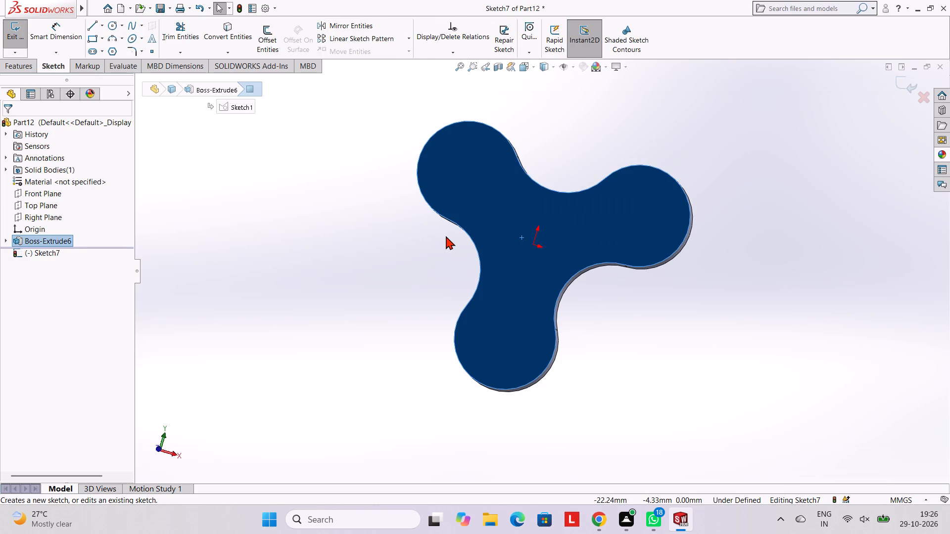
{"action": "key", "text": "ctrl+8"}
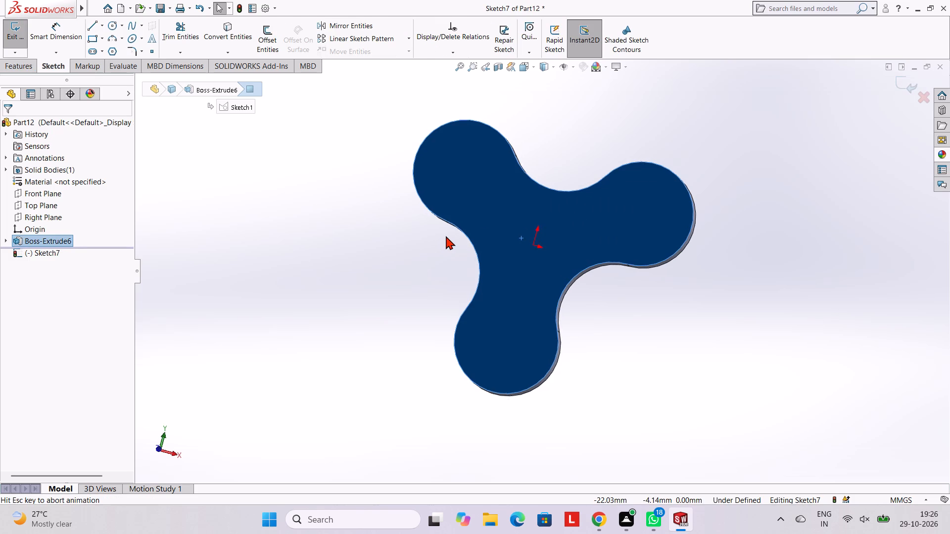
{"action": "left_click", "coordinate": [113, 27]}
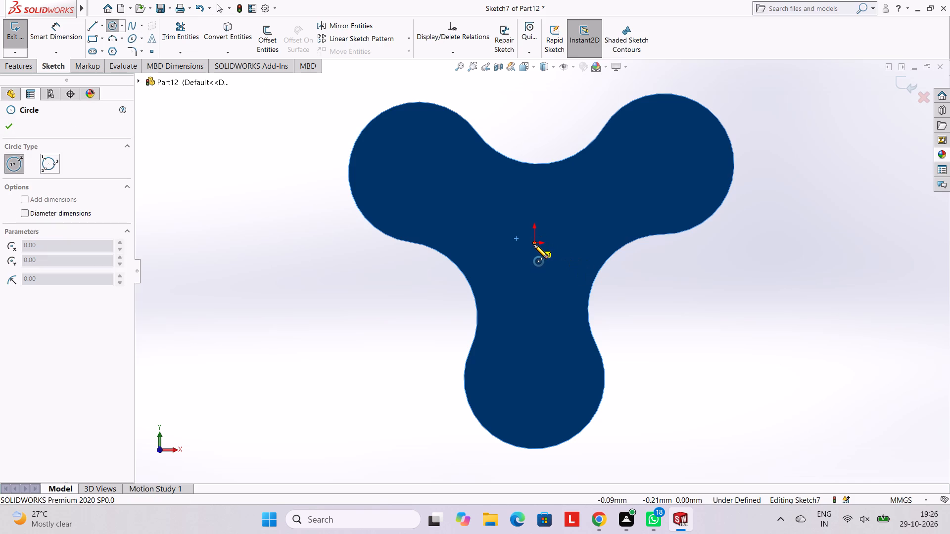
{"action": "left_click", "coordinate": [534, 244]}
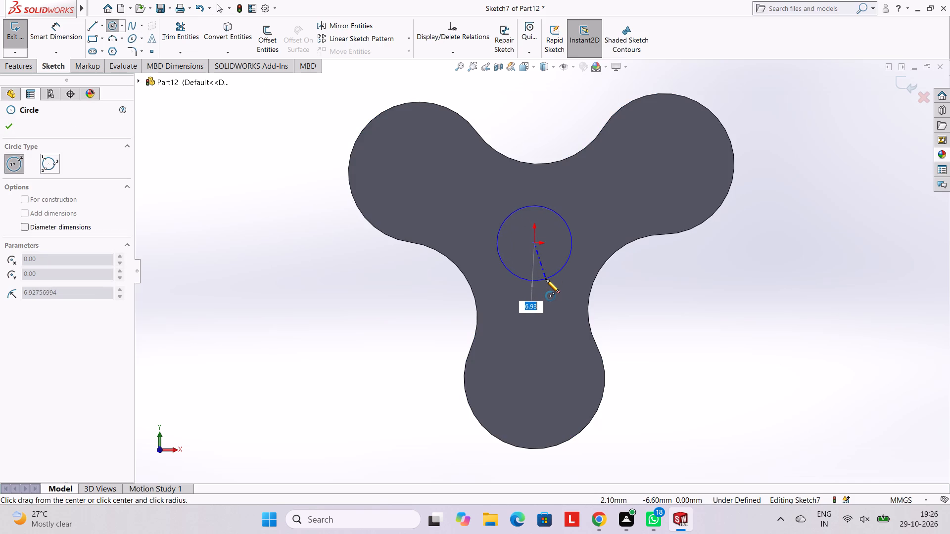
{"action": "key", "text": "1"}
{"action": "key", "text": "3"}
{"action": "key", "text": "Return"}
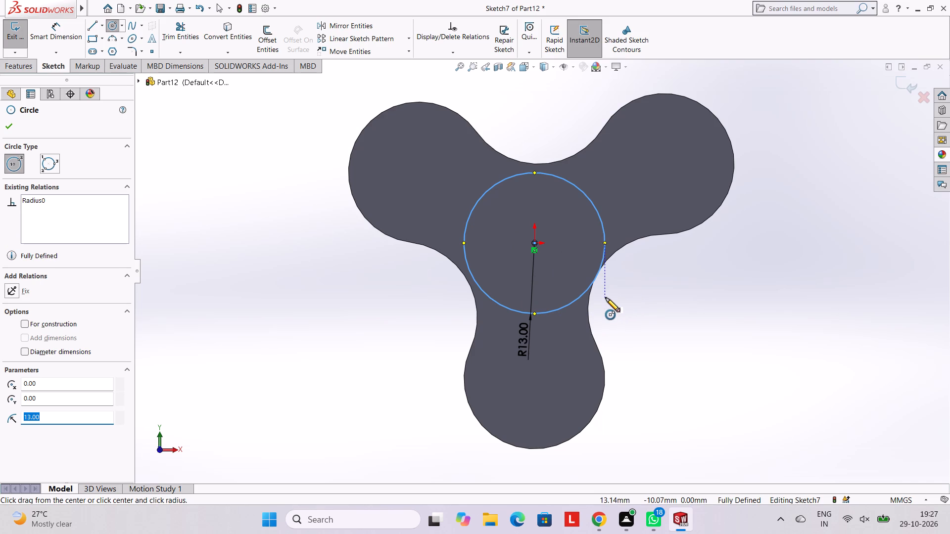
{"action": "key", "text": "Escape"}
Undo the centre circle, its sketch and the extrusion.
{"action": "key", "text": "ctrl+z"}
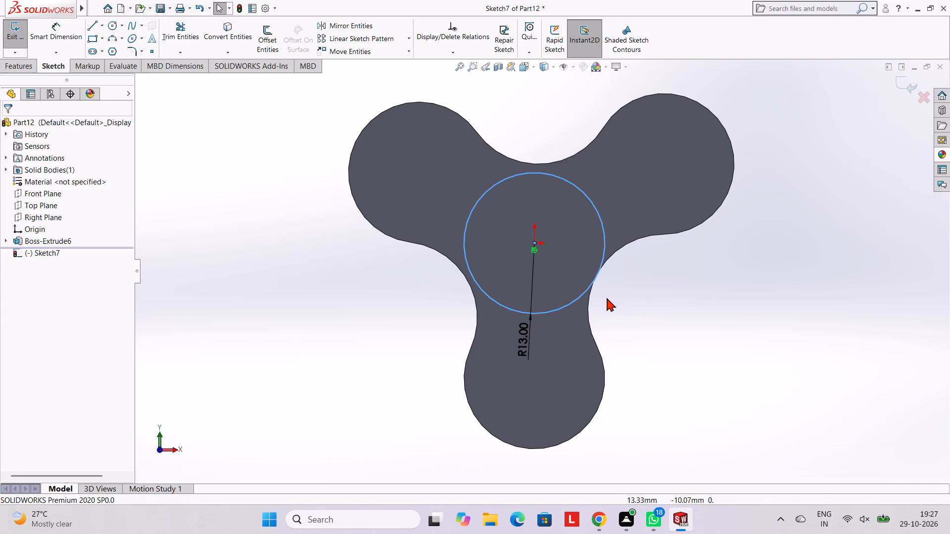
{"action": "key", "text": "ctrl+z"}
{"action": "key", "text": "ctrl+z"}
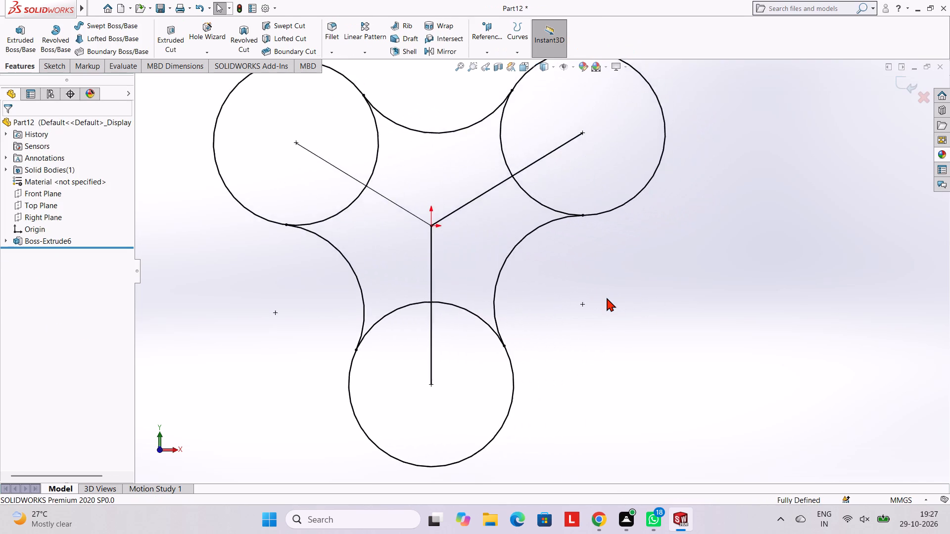
Trim away the right 14 mm radius arc between the lower and upper-right circles.
{"action": "left_click", "coordinate": [176, 32]}
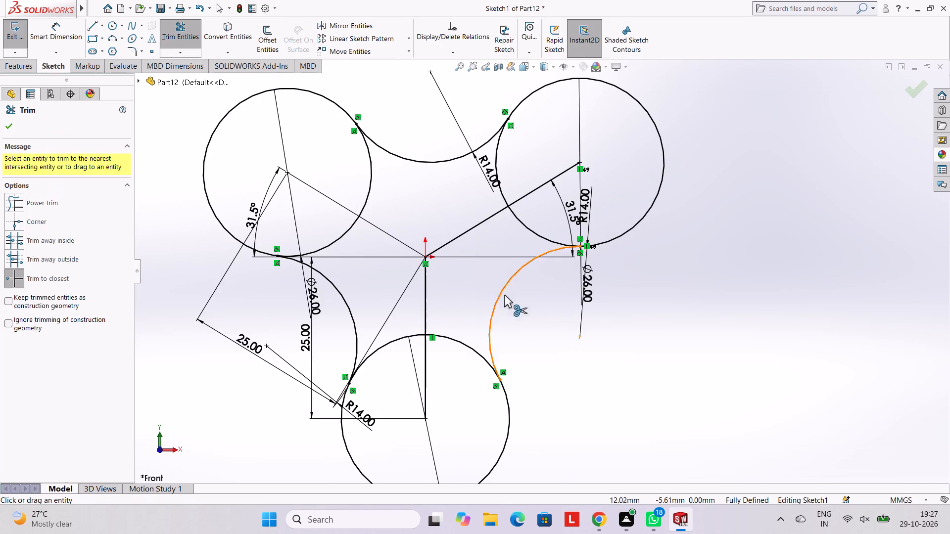
{"action": "left_click", "coordinate": [497, 300]}
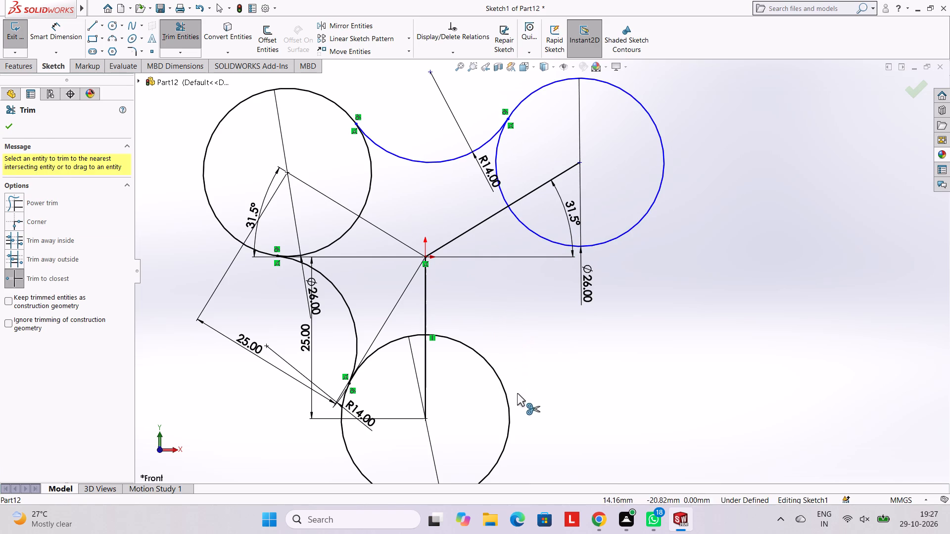
{"action": "key", "text": "Escape"}
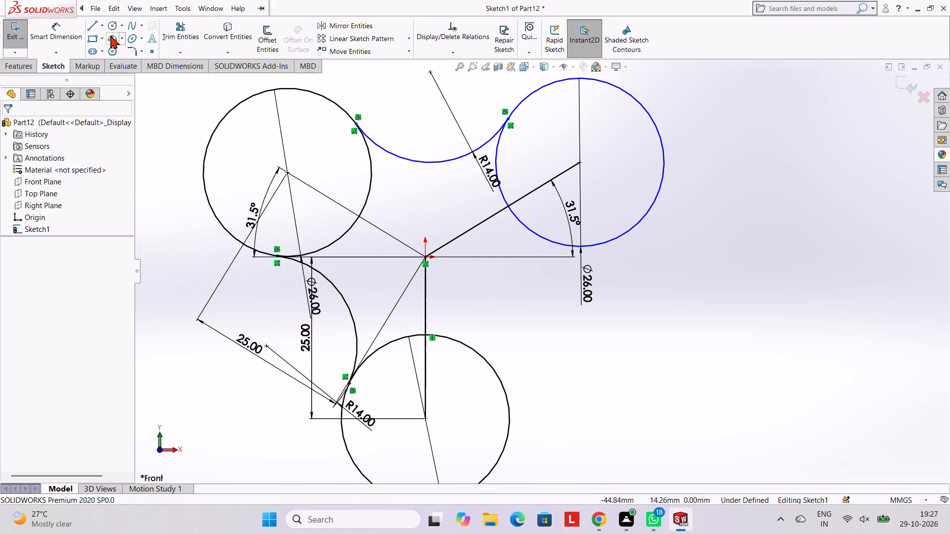
Draw a three-point arc of 14 mm radius from the lower circle to the upper-right circle.
{"action": "left_click", "coordinate": [110, 35]}
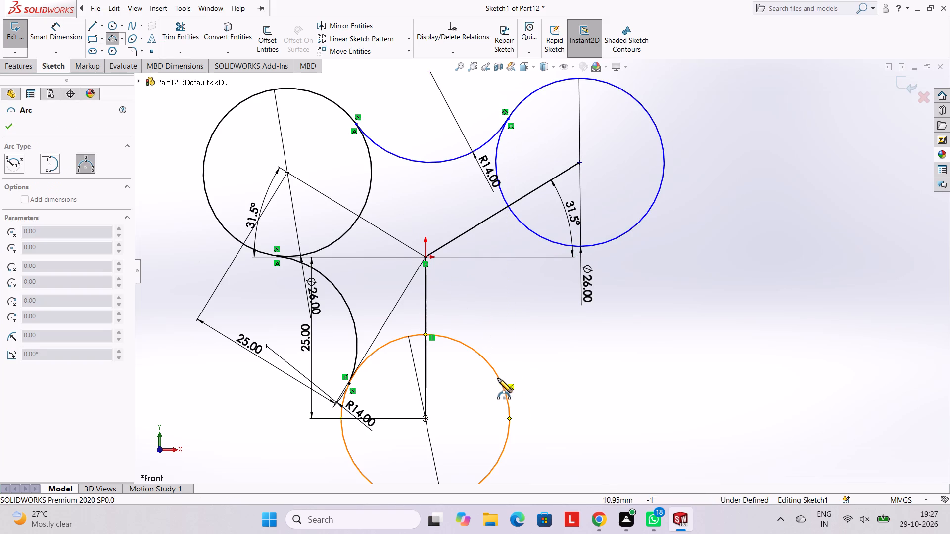
{"action": "left_click", "coordinate": [503, 384]}
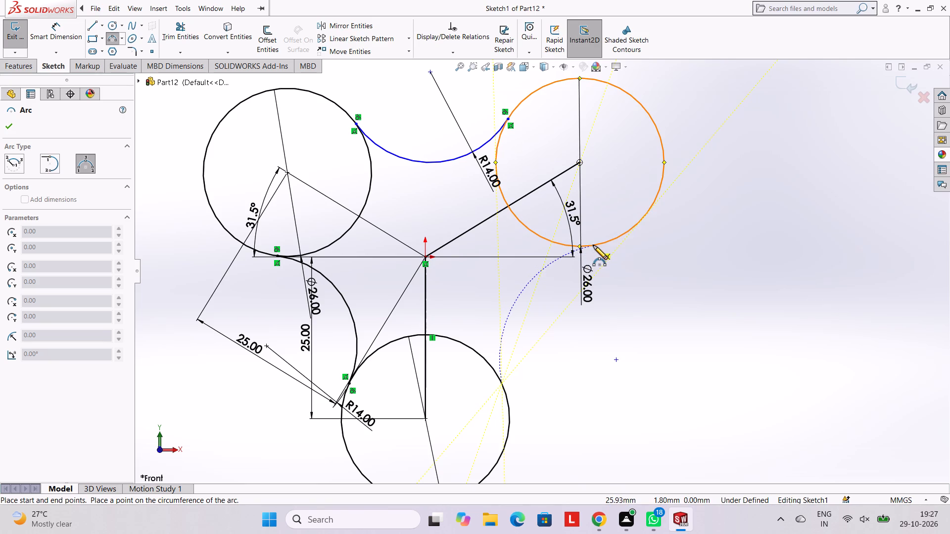
{"action": "left_click", "coordinate": [593, 245]}
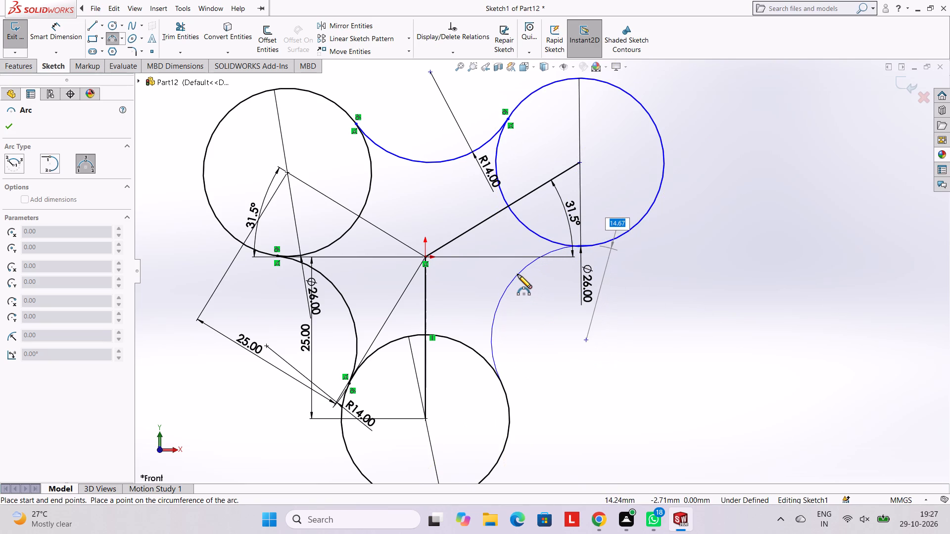
{"action": "type", "text": "14"}
{"action": "key", "text": "Return"}
{"action": "key", "text": "Escape"}
{"action": "key", "text": "Escape"}
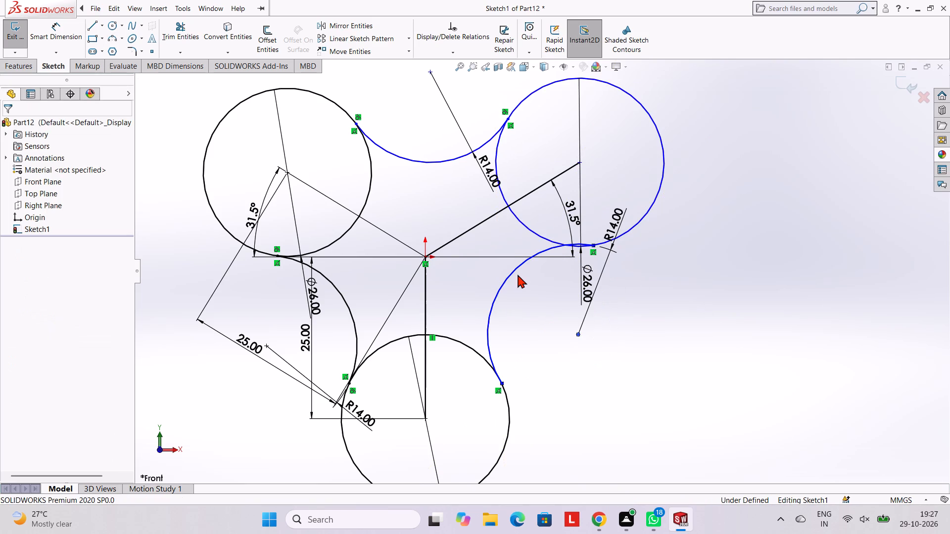
{"action": "key", "text": "Escape"}
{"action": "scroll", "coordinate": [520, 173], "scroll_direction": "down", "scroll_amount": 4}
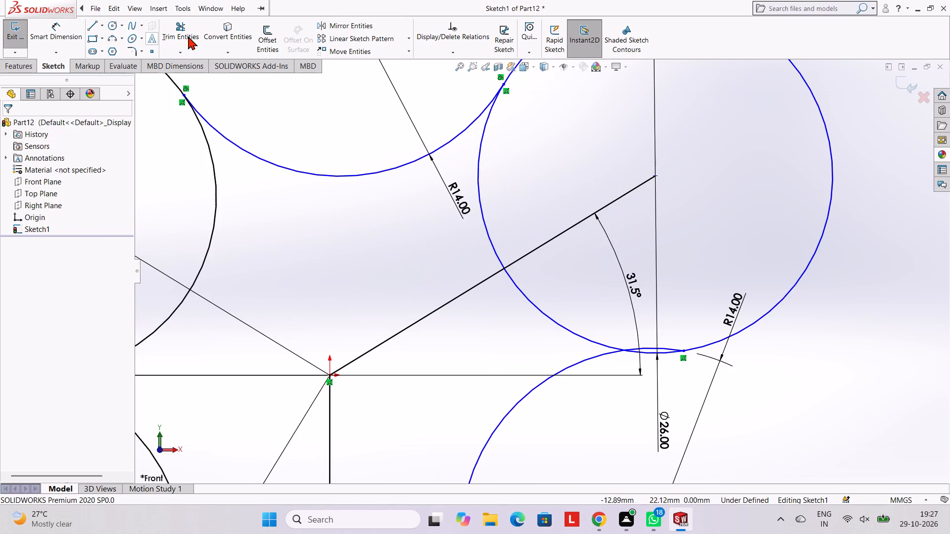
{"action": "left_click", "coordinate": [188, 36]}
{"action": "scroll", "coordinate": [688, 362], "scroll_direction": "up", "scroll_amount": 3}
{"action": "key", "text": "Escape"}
Make the new right 14 mm radius arc tangent to the lower circle.
{"action": "scroll", "coordinate": [529, 406], "scroll_direction": "up", "scroll_amount": 2}
{"action": "scroll", "coordinate": [538, 397], "scroll_direction": "down", "scroll_amount": 1}
{"action": "left_click", "coordinate": [509, 345]}
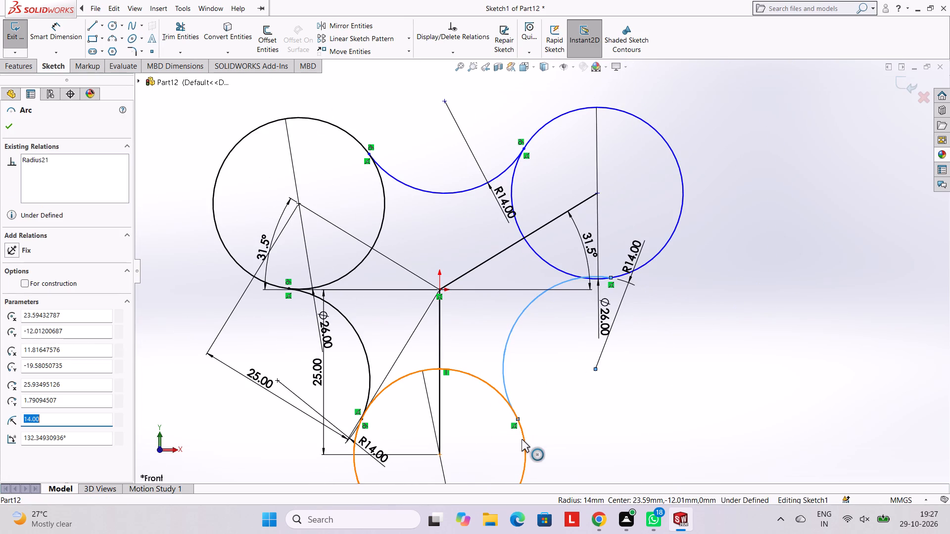
{"action": "left_click", "coordinate": [522, 439], "text": "ctrl"}
{"action": "left_click", "coordinate": [37, 313], "text": "ctrl"}
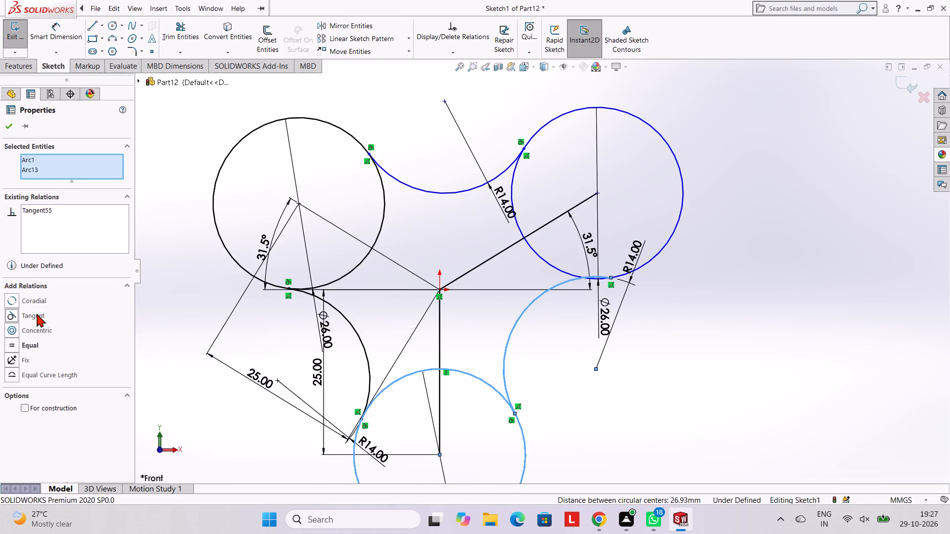
{"action": "key", "text": "Escape"}
{"action": "key", "text": "Escape"}
Make the right 14 mm radius arc tangent to the upper-right circle.
{"action": "left_click", "coordinate": [564, 280]}
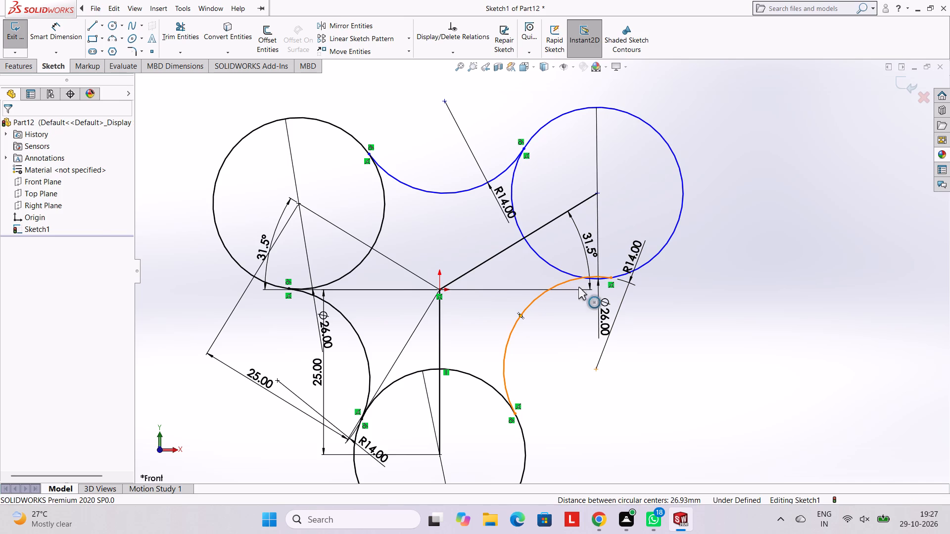
{"action": "left_click", "coordinate": [646, 265], "text": "ctrl"}
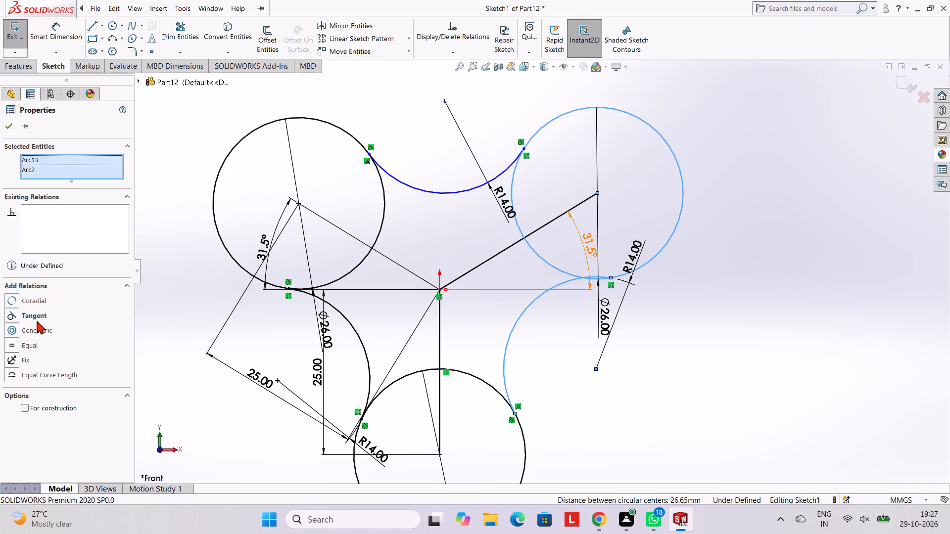
{"action": "left_click", "coordinate": [36, 317], "text": "ctrl"}
{"action": "key", "text": "Escape"}
{"action": "key", "text": "Escape"}
{"action": "scroll", "coordinate": [621, 304], "scroll_direction": "up", "scroll_amount": 1}
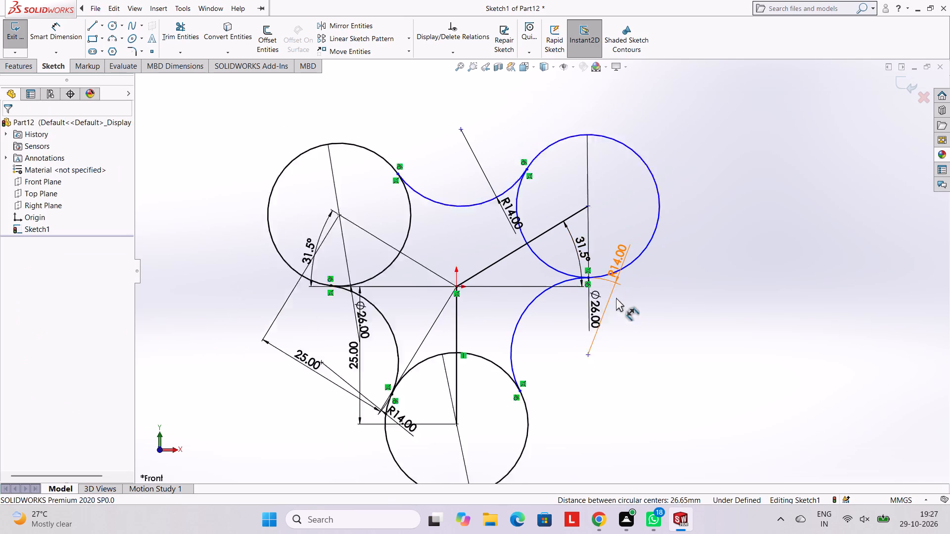
{"action": "scroll", "coordinate": [616, 298], "scroll_direction": "up", "scroll_amount": 1}
{"action": "key", "text": "Escape"}
{"action": "key", "text": "Escape"}
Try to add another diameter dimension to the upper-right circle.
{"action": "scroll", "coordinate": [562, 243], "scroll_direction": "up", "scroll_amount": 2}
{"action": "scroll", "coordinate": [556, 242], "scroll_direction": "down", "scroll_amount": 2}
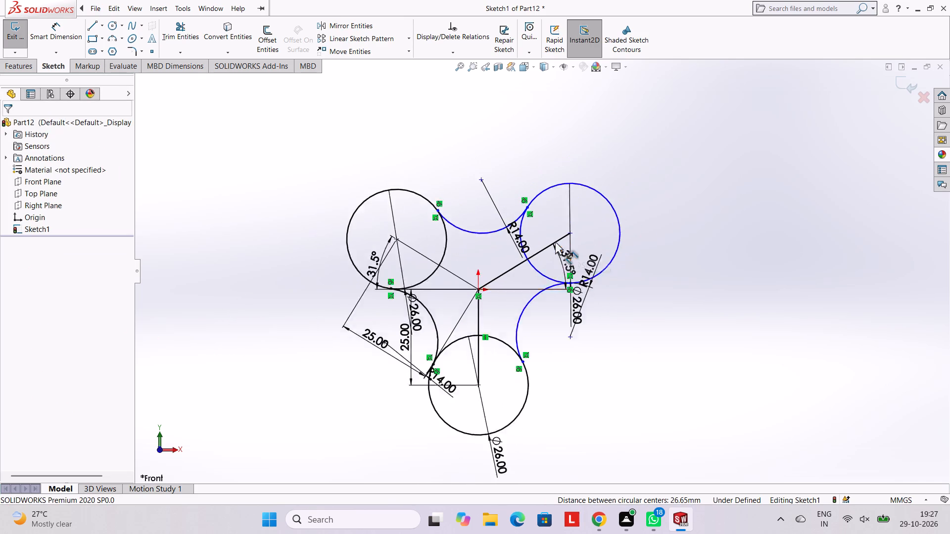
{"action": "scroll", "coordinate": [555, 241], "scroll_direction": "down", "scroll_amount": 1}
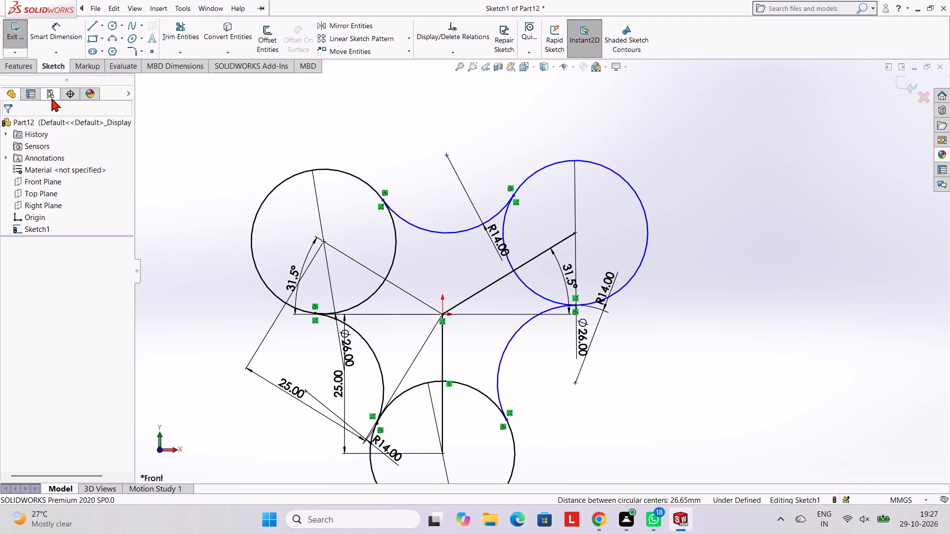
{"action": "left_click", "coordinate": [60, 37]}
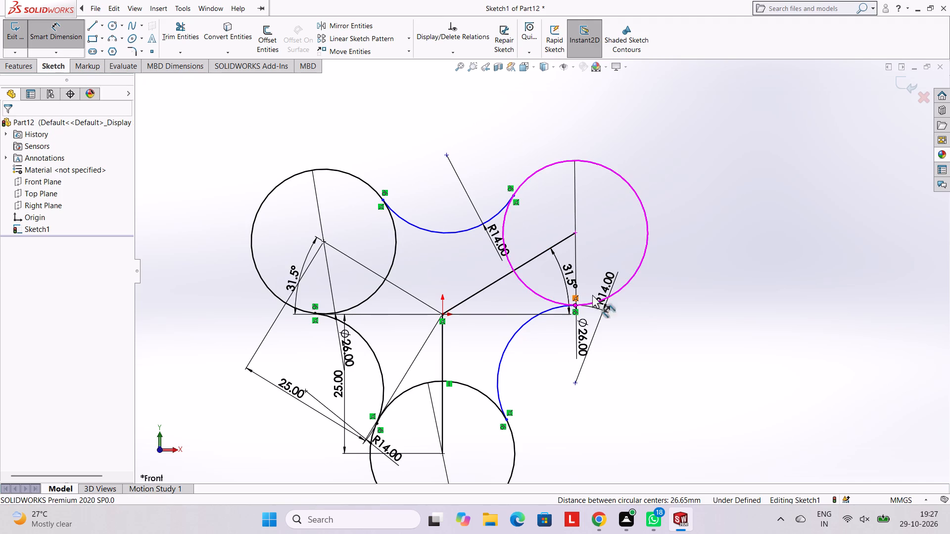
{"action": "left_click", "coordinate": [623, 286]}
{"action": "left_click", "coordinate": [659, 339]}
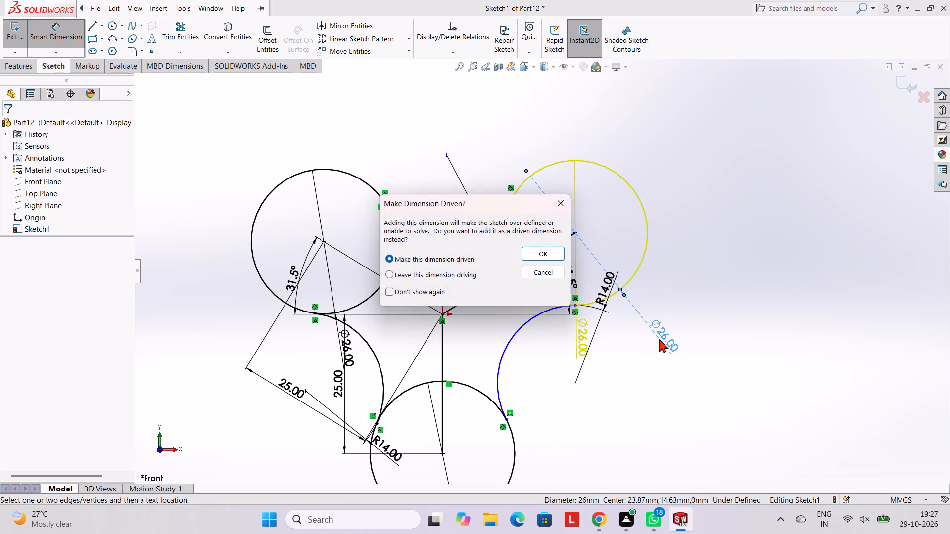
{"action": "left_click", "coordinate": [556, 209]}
Dimension the horizontal distance between the origin and the upper-right circle's centre.
{"action": "left_click", "coordinate": [576, 230]}
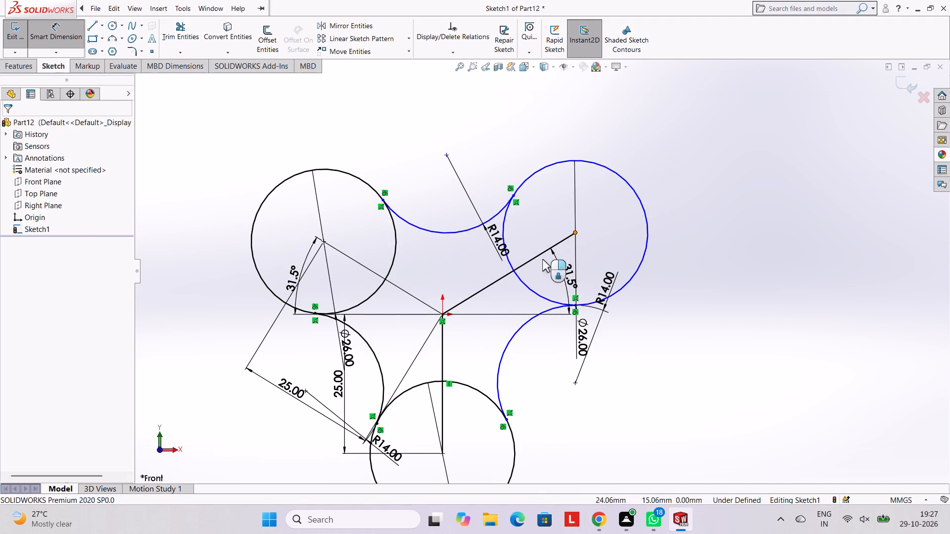
{"action": "left_click", "coordinate": [442, 312]}
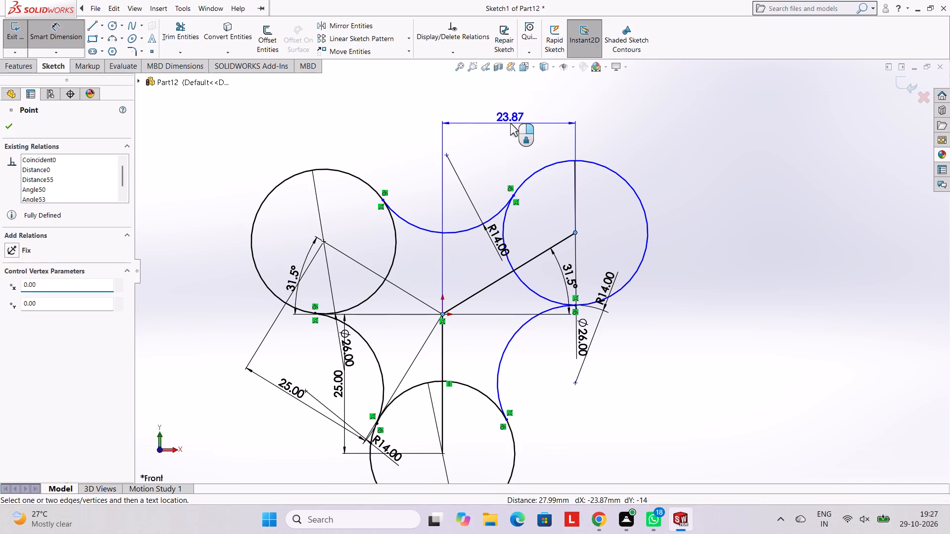
{"action": "left_click", "coordinate": [510, 123]}
{"action": "left_click", "coordinate": [467, 105]}
{"action": "left_click", "coordinate": [665, 157]}
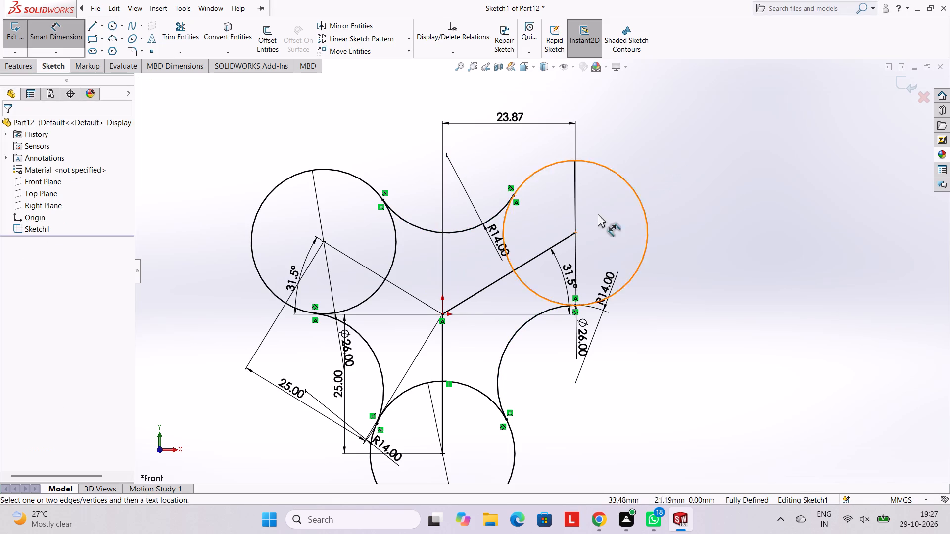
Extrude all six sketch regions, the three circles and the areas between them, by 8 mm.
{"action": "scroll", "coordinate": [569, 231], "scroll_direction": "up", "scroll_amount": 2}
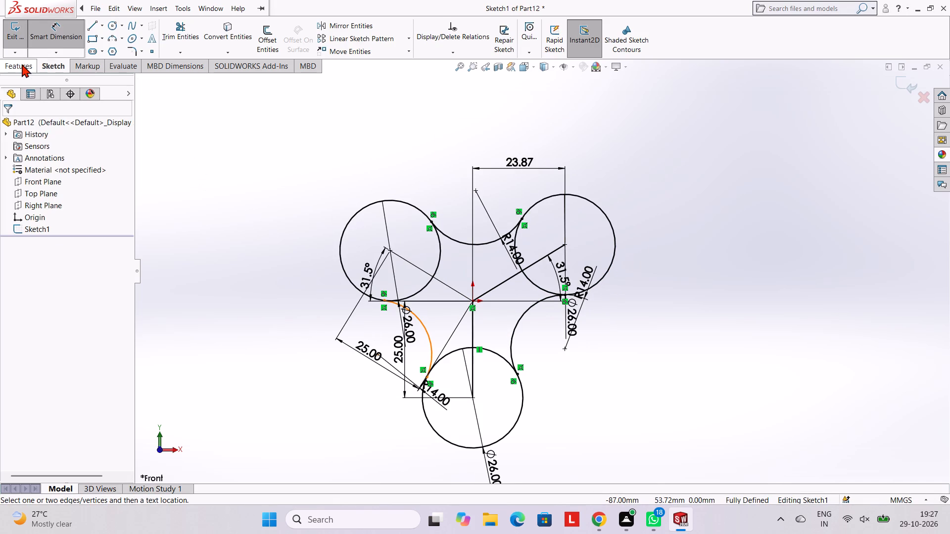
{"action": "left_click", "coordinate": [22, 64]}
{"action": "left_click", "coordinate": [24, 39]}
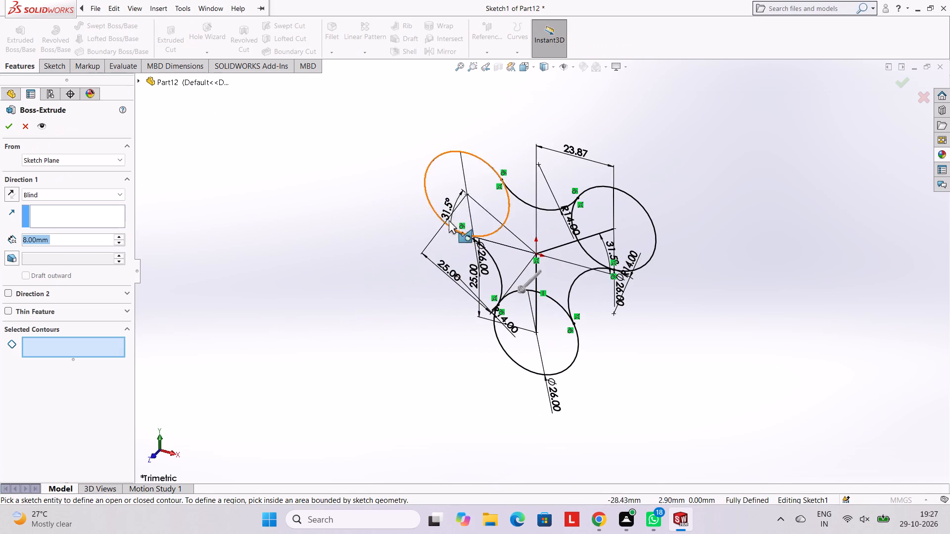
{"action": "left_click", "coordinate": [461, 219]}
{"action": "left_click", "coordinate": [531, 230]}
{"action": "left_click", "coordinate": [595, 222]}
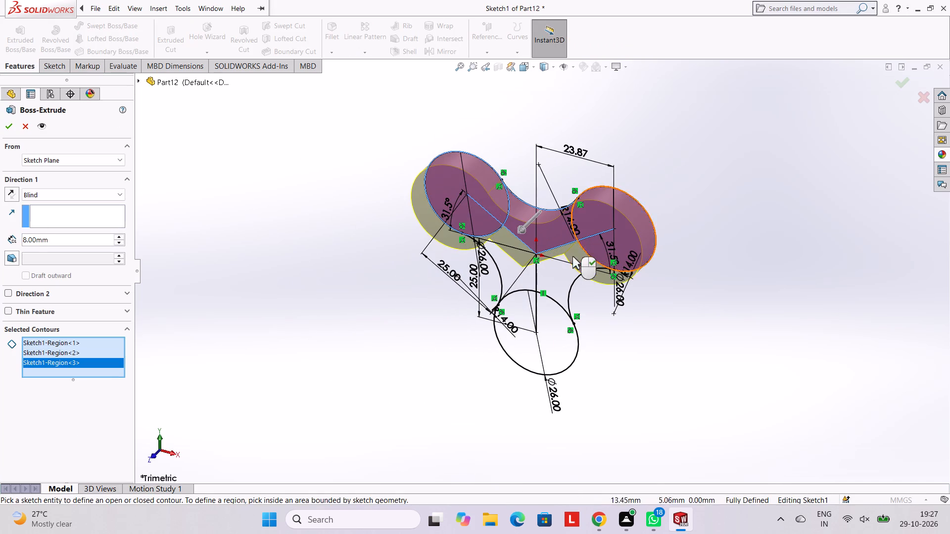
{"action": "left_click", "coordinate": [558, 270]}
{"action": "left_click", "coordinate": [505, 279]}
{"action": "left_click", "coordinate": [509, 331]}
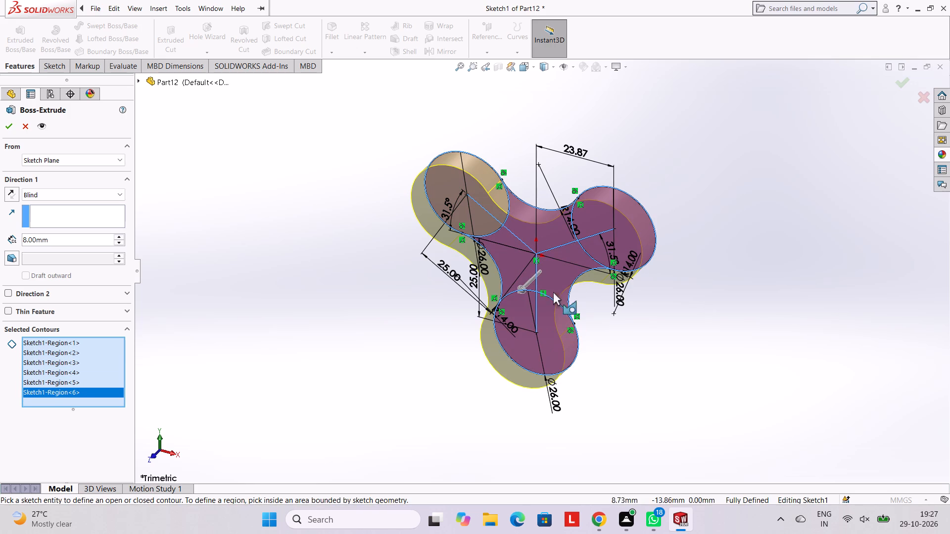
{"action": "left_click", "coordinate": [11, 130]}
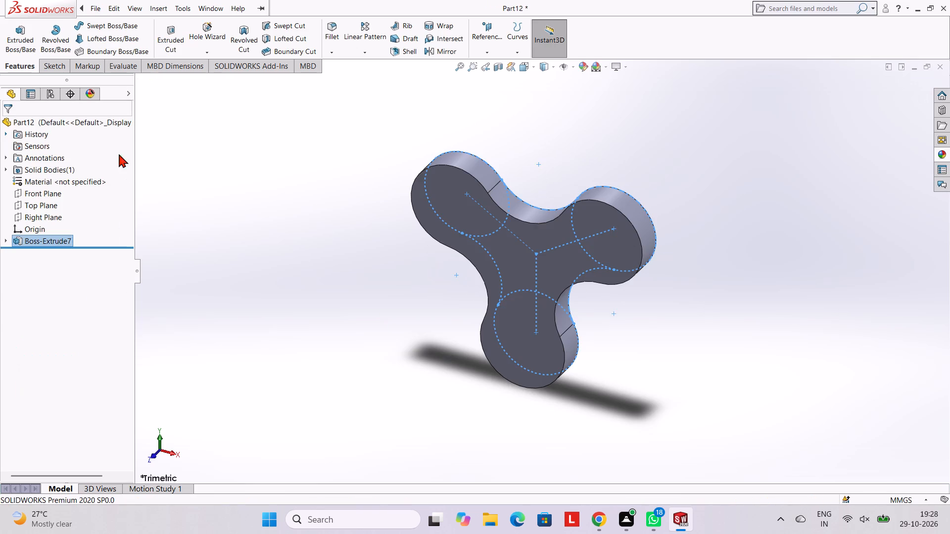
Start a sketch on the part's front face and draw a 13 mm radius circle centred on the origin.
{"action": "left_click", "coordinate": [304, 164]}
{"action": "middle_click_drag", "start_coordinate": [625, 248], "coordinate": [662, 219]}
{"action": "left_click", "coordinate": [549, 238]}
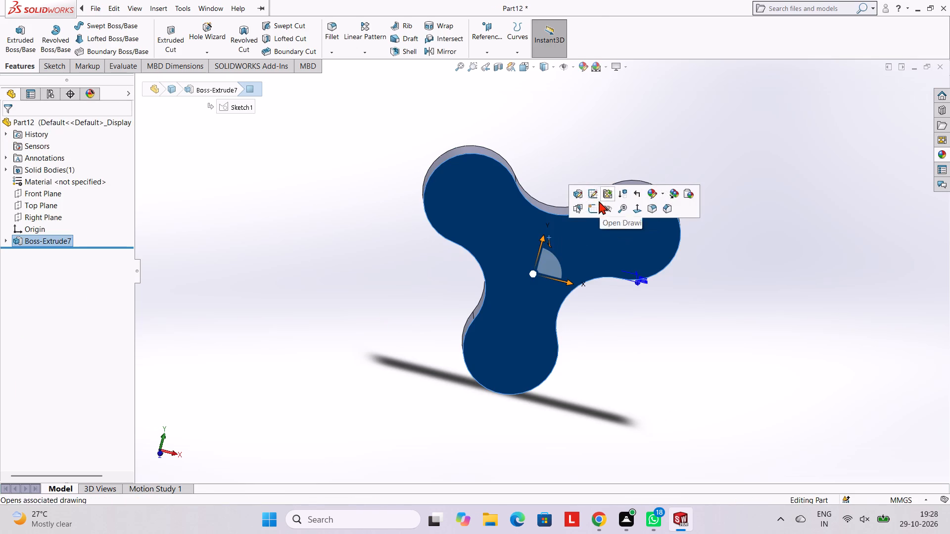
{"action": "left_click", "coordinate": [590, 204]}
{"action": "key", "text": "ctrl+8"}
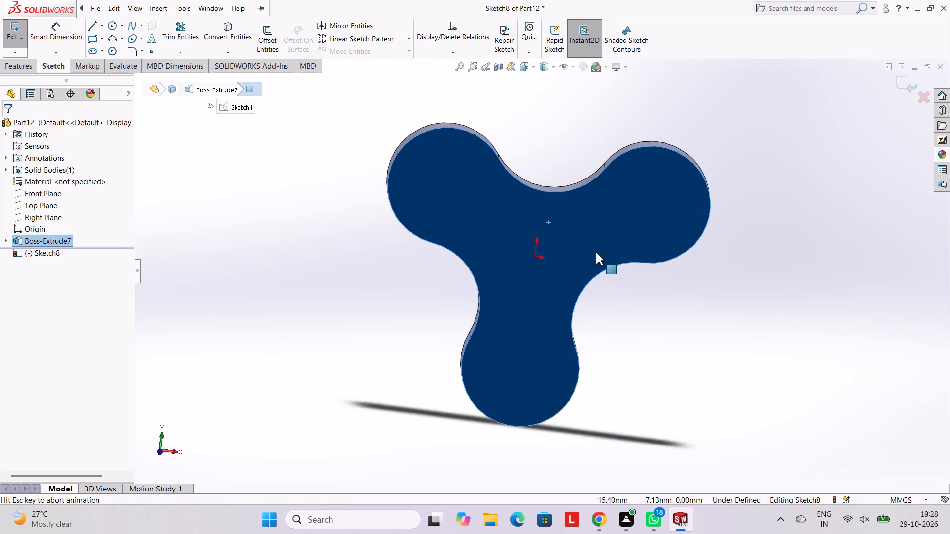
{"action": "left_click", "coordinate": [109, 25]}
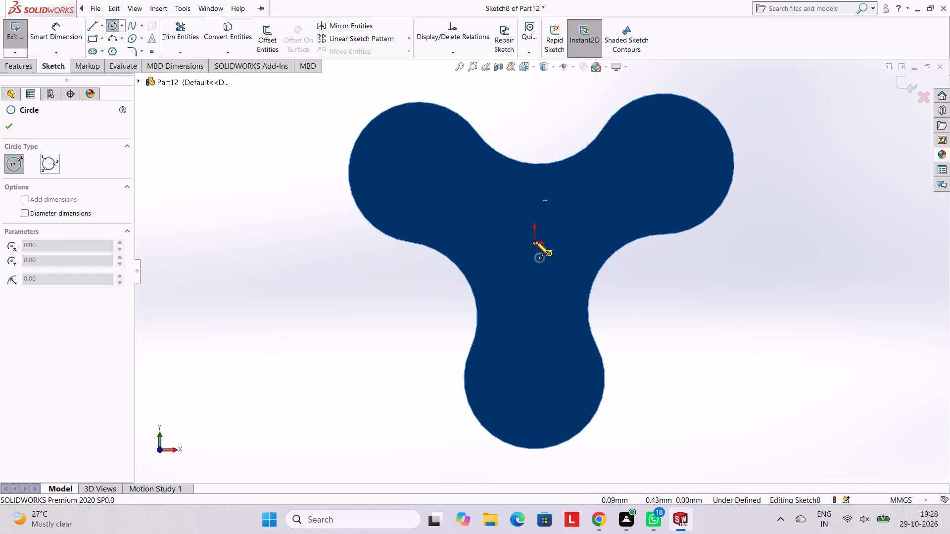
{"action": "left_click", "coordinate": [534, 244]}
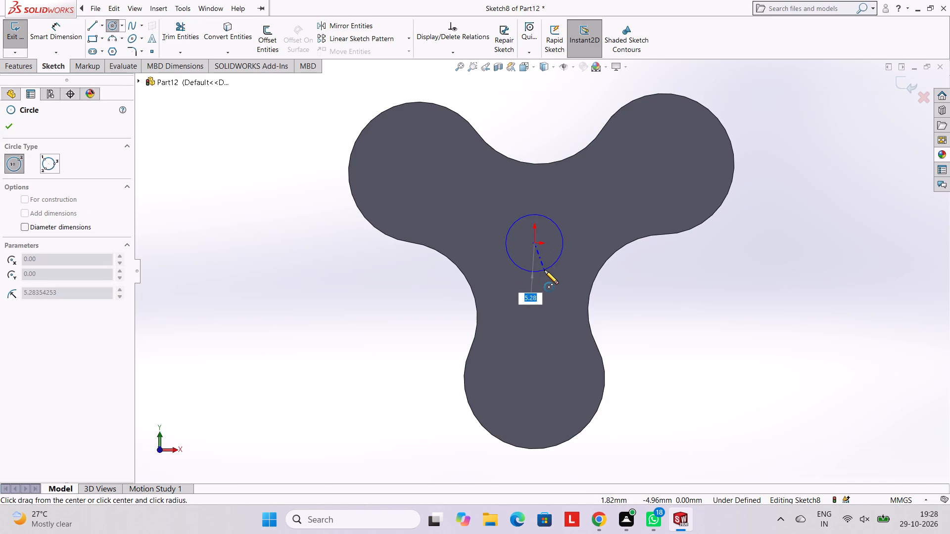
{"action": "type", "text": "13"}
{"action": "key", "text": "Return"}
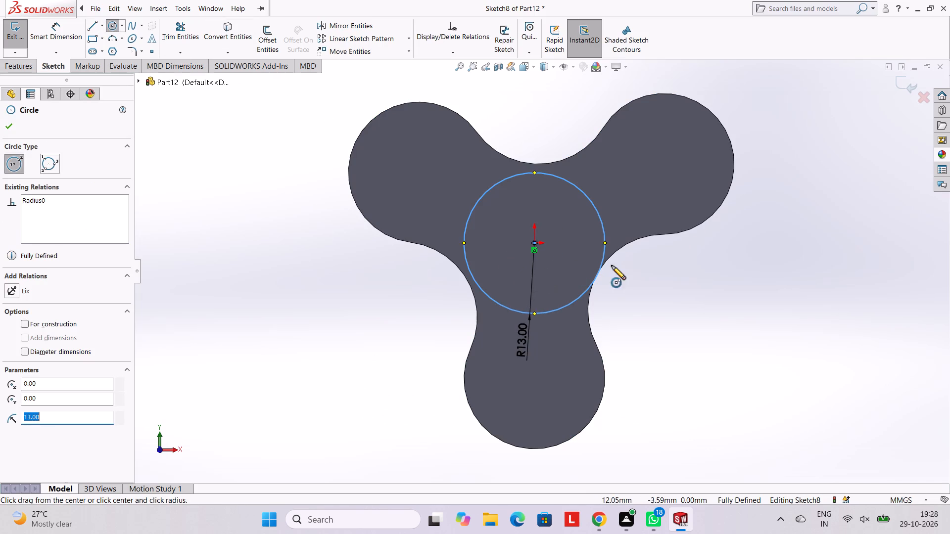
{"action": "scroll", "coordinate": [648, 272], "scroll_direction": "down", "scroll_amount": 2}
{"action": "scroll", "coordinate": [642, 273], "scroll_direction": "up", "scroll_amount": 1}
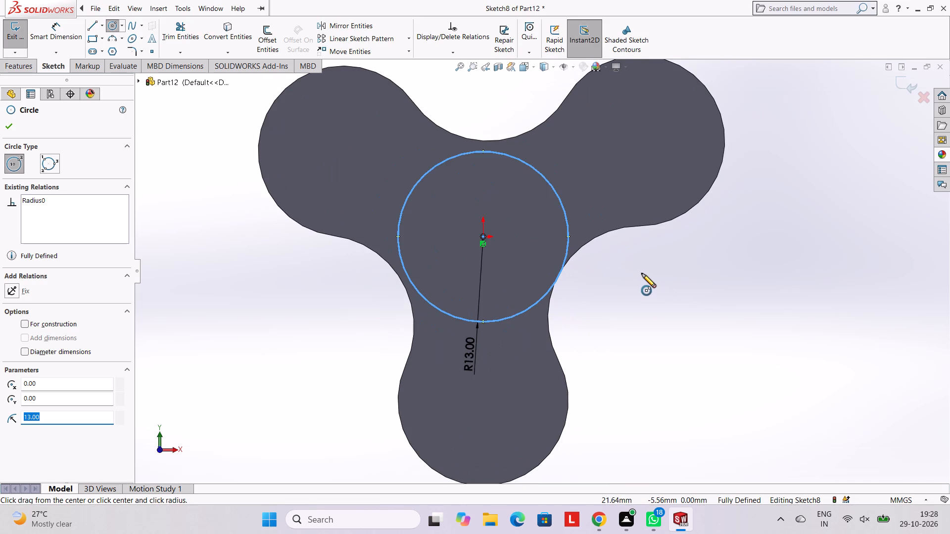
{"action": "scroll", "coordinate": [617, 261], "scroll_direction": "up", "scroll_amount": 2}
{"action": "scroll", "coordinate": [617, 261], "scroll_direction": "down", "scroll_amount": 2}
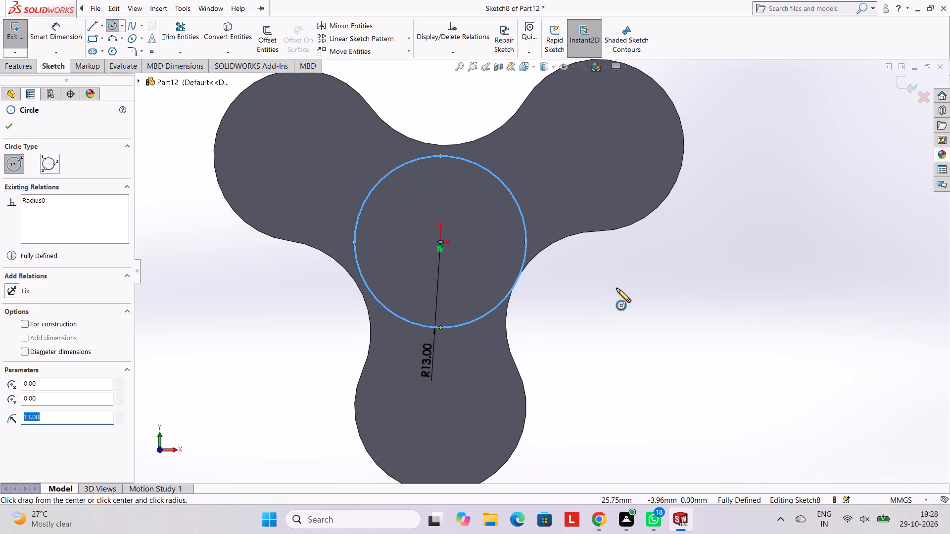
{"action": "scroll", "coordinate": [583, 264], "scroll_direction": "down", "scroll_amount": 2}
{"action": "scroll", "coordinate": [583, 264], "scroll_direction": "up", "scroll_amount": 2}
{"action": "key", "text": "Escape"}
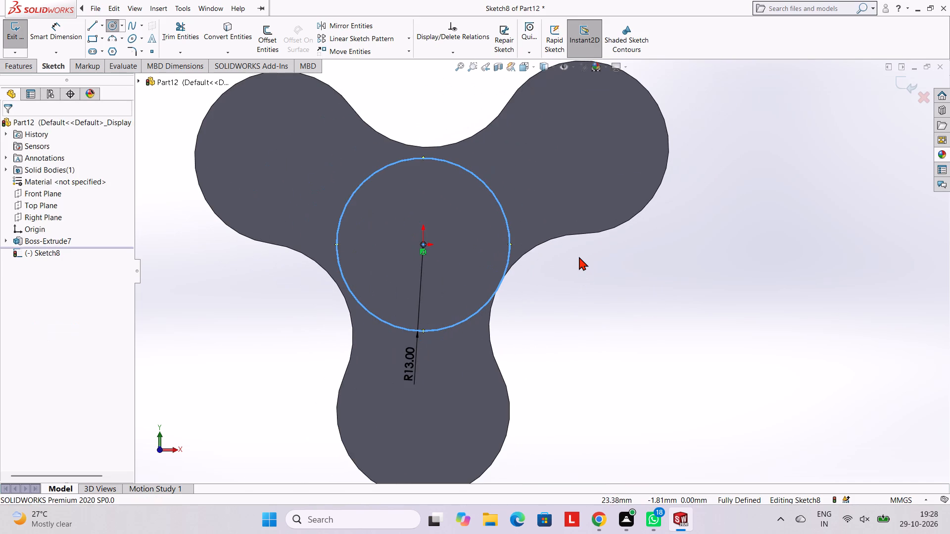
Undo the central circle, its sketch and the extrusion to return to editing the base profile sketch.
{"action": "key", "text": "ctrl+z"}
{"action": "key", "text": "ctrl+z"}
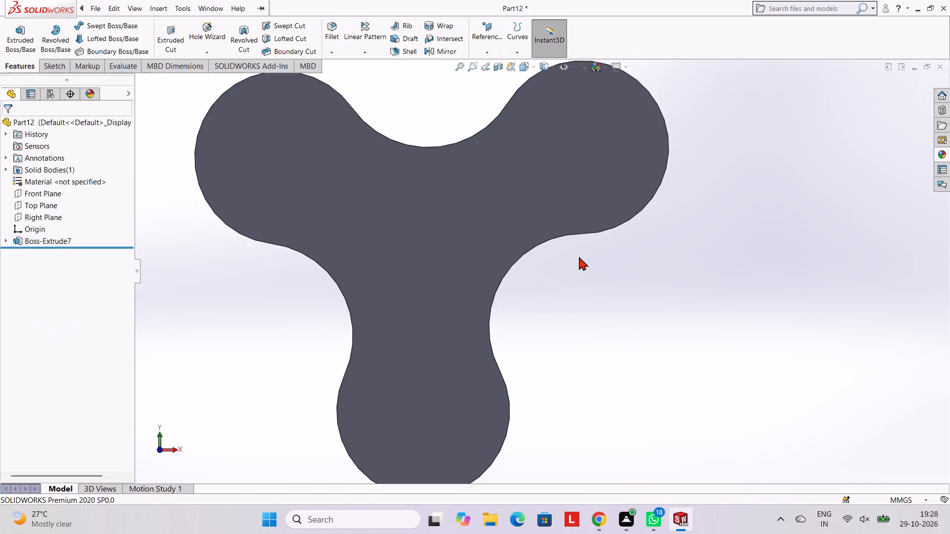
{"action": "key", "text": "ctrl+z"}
Delete the right 14 mm radius arc between the lower and upper-right circles.
{"action": "scroll", "coordinate": [554, 289], "scroll_direction": "down", "scroll_amount": 4}
{"action": "scroll", "coordinate": [537, 364], "scroll_direction": "up", "scroll_amount": 2}
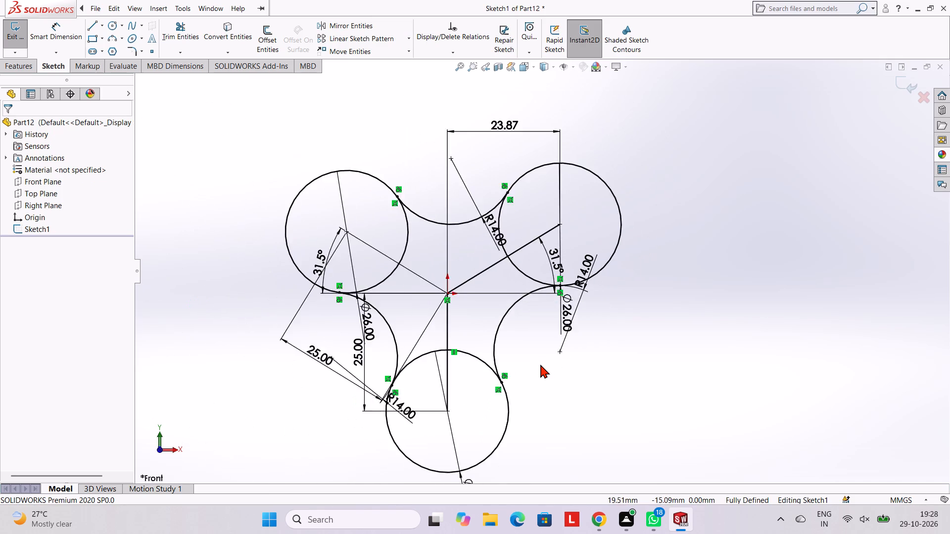
{"action": "scroll", "coordinate": [540, 364], "scroll_direction": "up", "scroll_amount": 2}
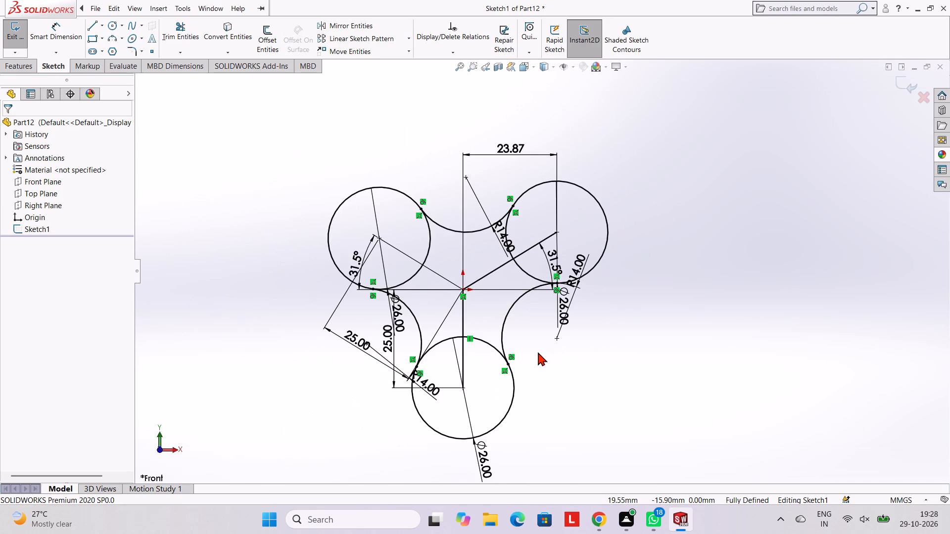
{"action": "scroll", "coordinate": [537, 352], "scroll_direction": "down", "scroll_amount": 3}
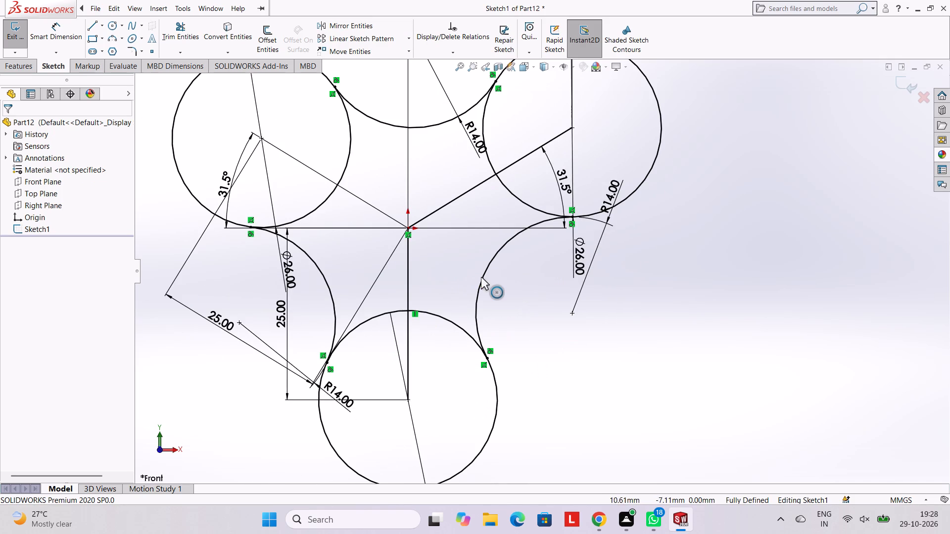
{"action": "left_click", "coordinate": [481, 277]}
{"action": "key", "text": "Delete"}
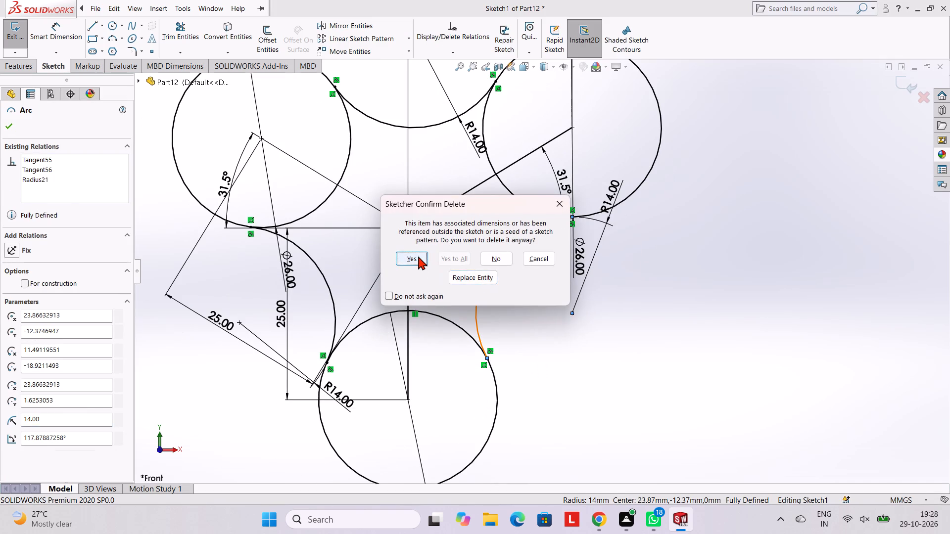
{"action": "left_click", "coordinate": [417, 255]}
Draw a three-point arc of 16 mm radius from the lower circle to the upper-right circle.
{"action": "left_click", "coordinate": [112, 37]}
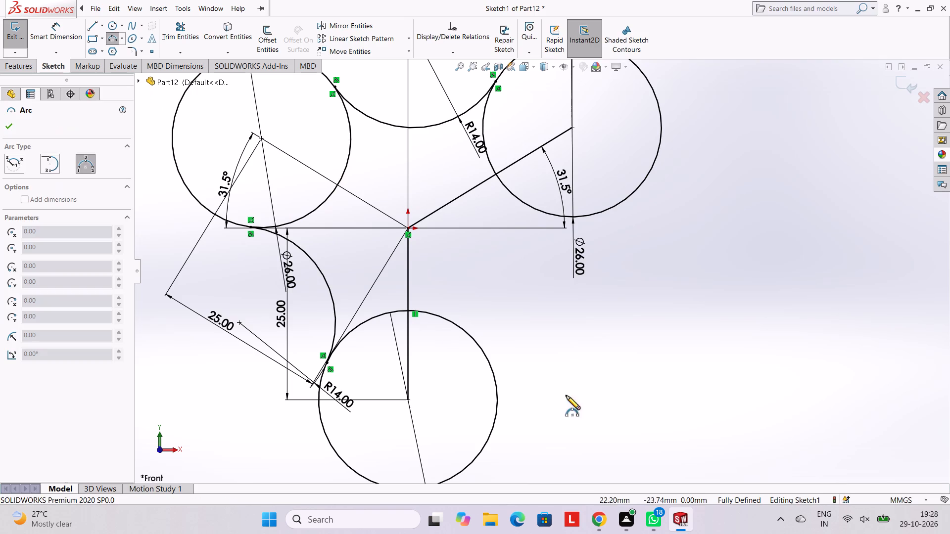
{"action": "left_click", "coordinate": [498, 392]}
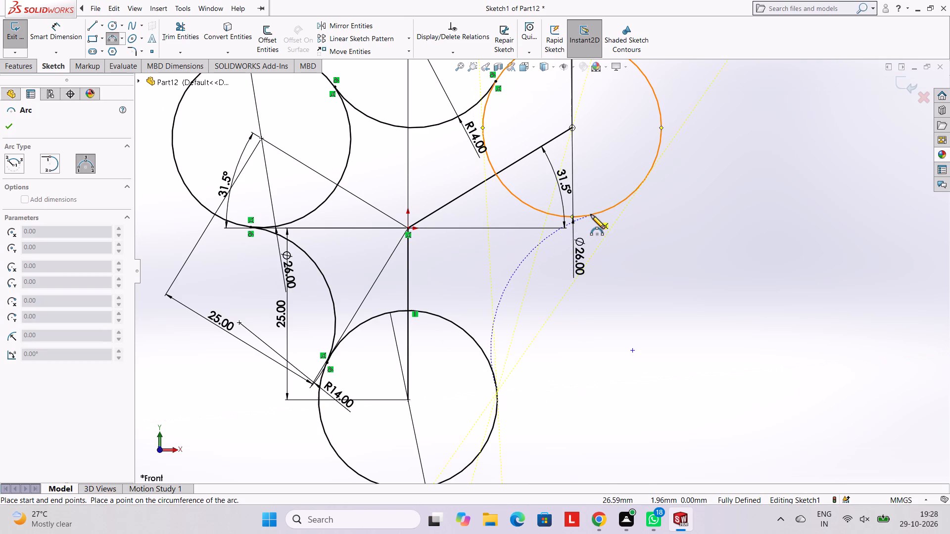
{"action": "left_click", "coordinate": [591, 215]}
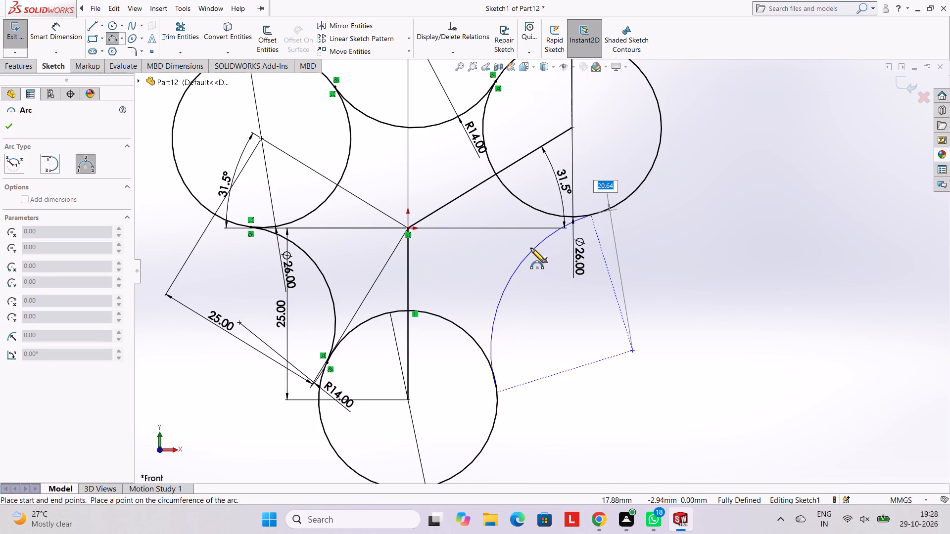
{"action": "type", "text": "16"}
{"action": "key", "text": "Return"}
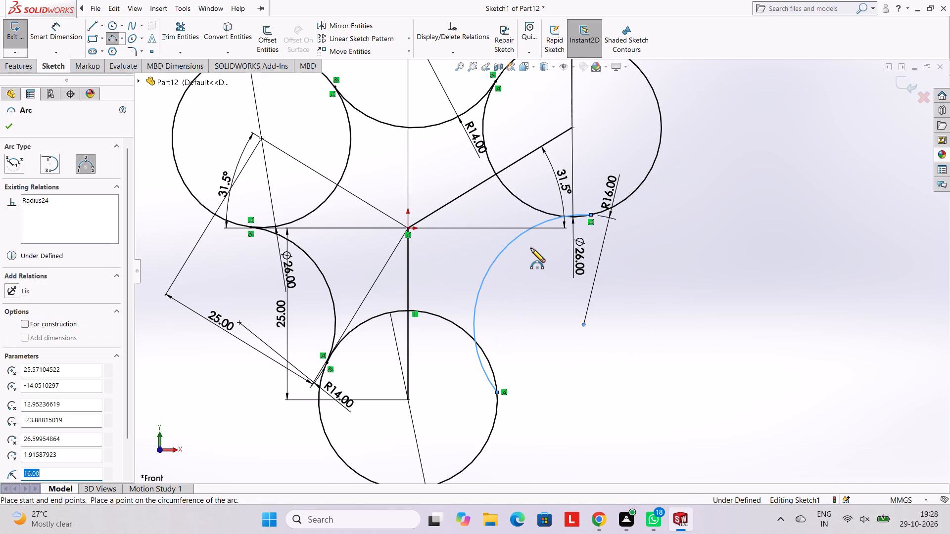
{"action": "key", "text": "Escape"}
Trim the end of the 16 mm radius arc that lies inside the lower circle.
{"action": "scroll", "coordinate": [562, 236], "scroll_direction": "up", "scroll_amount": 1}
{"action": "scroll", "coordinate": [563, 236], "scroll_direction": "down", "scroll_amount": 1}
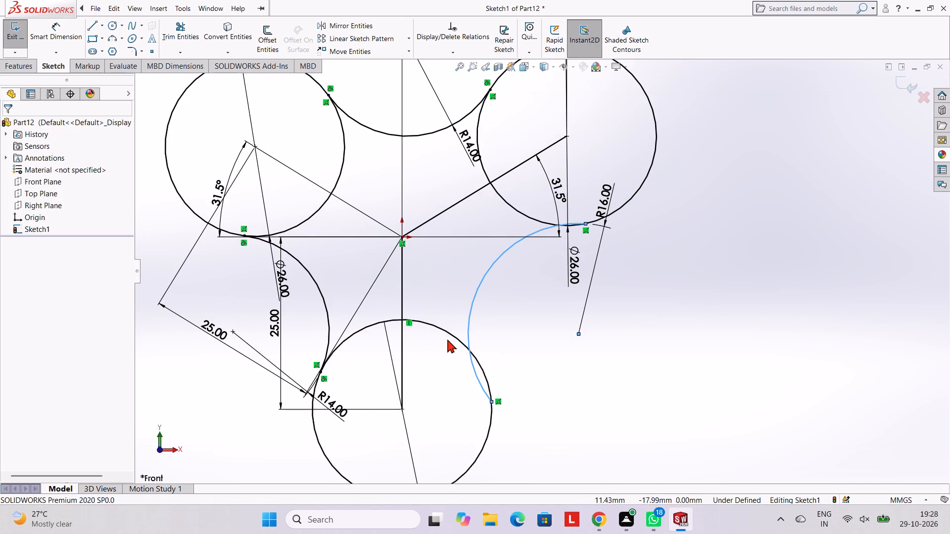
{"action": "left_click", "coordinate": [194, 28]}
{"action": "left_click", "coordinate": [473, 365]}
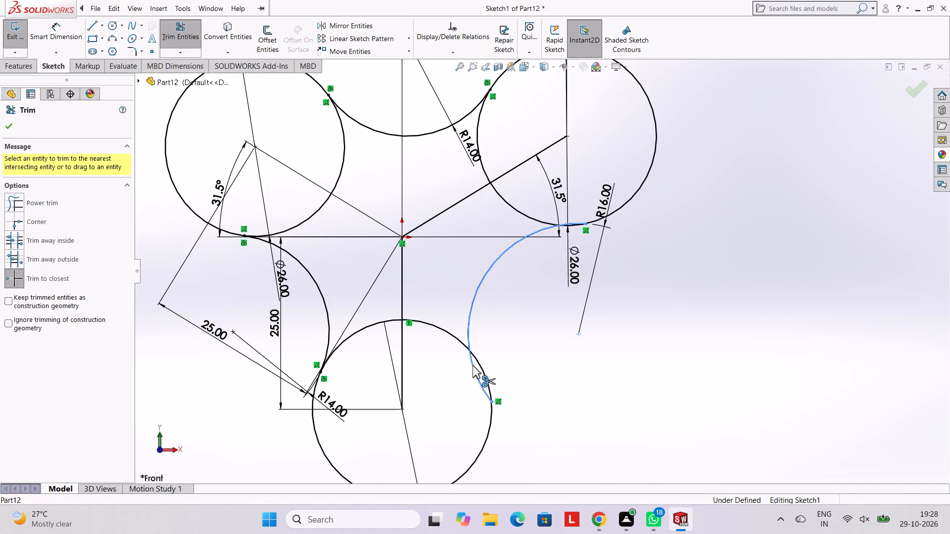
{"action": "key", "text": "Escape"}
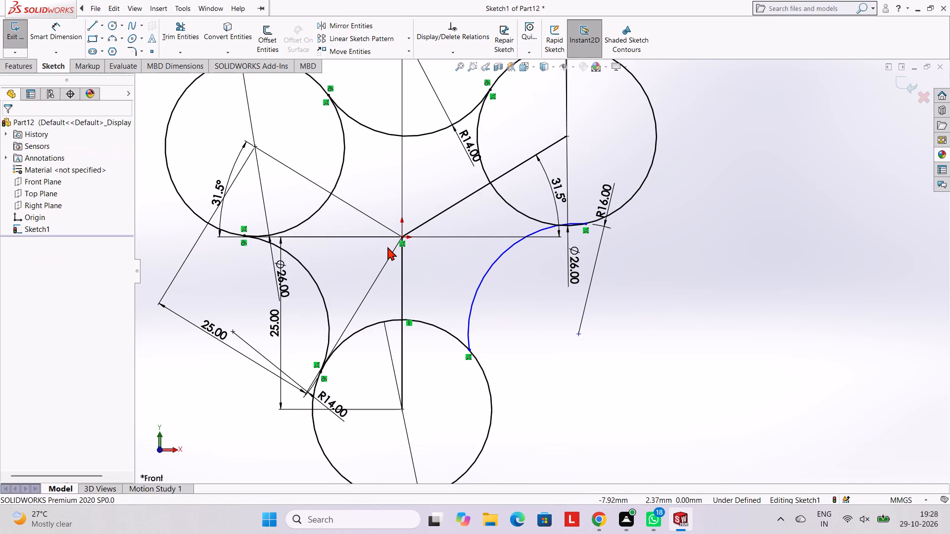
Make the 16 mm radius arc tangent to the lower circle.
{"action": "left_click", "coordinate": [473, 315]}
{"action": "left_click", "coordinate": [469, 315]}
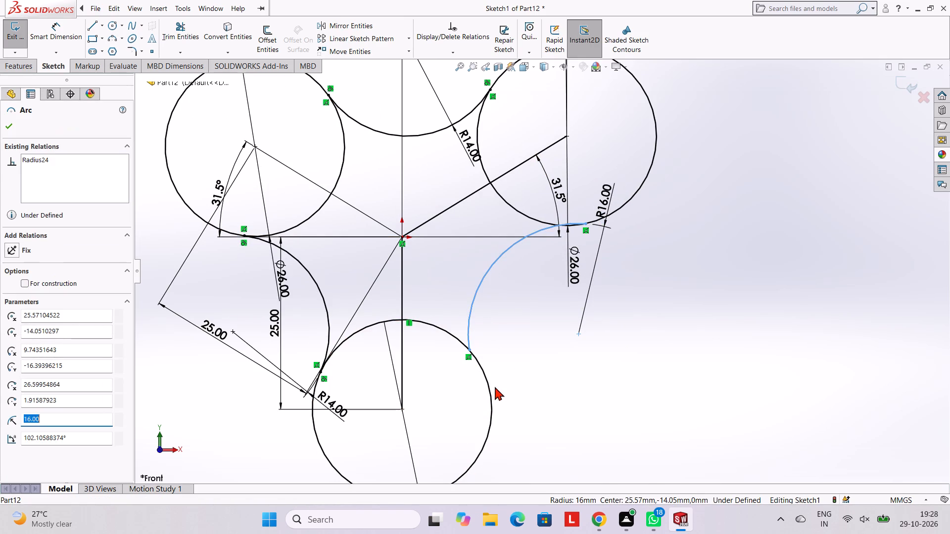
{"action": "left_click", "coordinate": [491, 387], "text": "ctrl"}
{"action": "left_click", "coordinate": [39, 315], "text": "ctrl"}
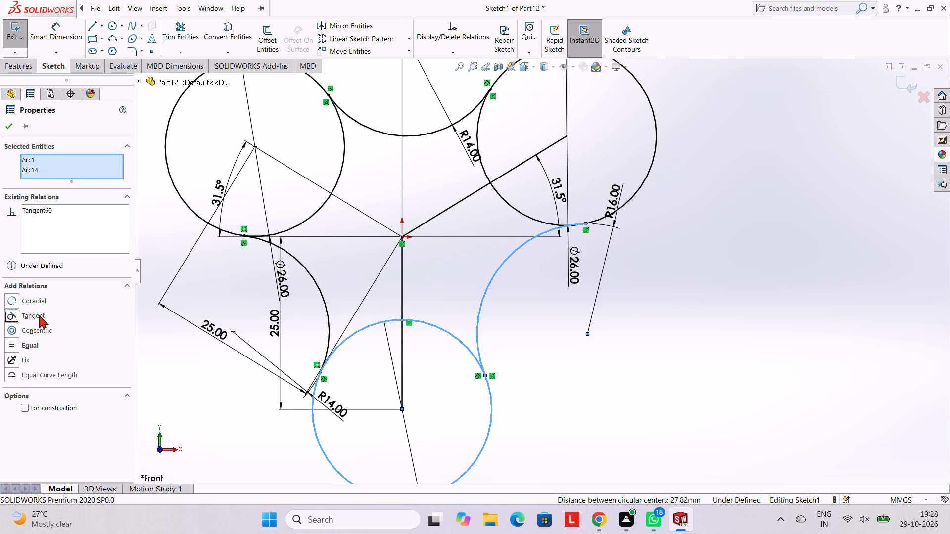
{"action": "key", "text": "Escape"}
{"action": "key", "text": "Escape"}
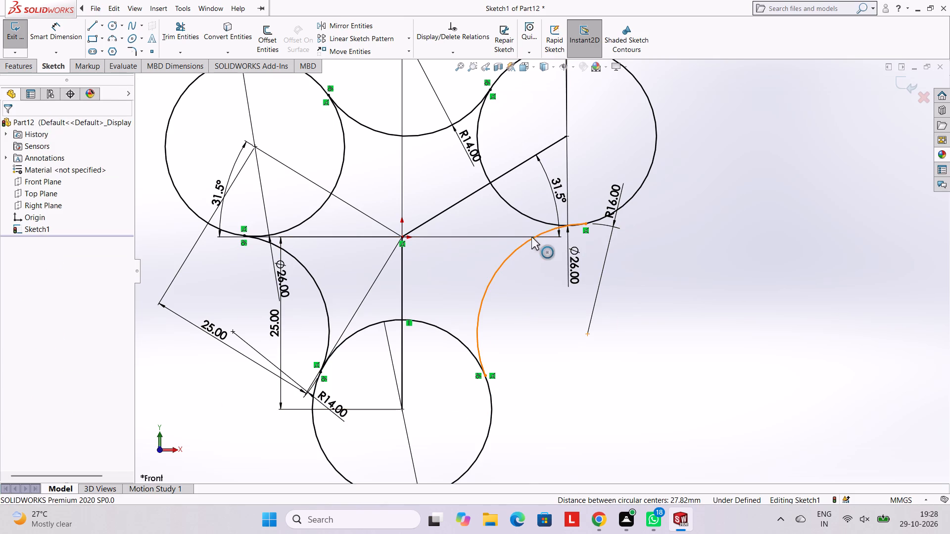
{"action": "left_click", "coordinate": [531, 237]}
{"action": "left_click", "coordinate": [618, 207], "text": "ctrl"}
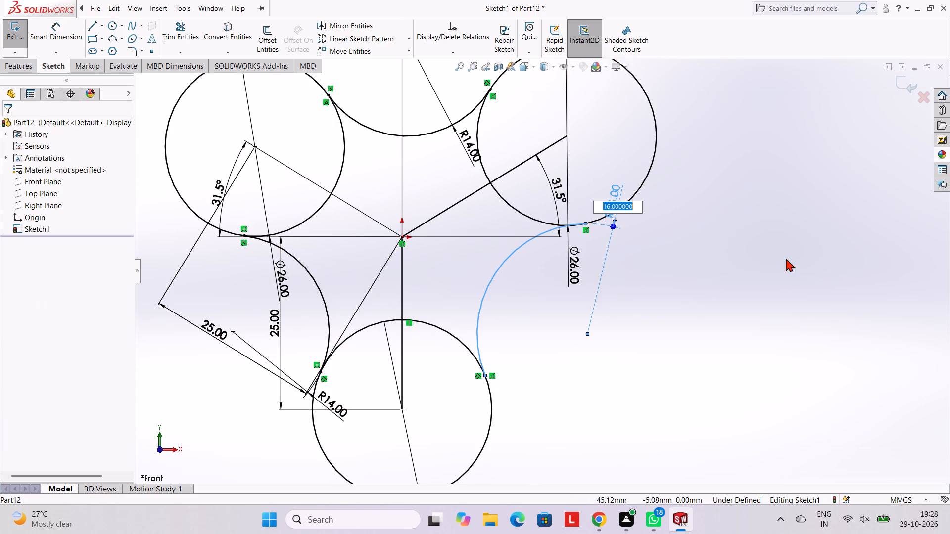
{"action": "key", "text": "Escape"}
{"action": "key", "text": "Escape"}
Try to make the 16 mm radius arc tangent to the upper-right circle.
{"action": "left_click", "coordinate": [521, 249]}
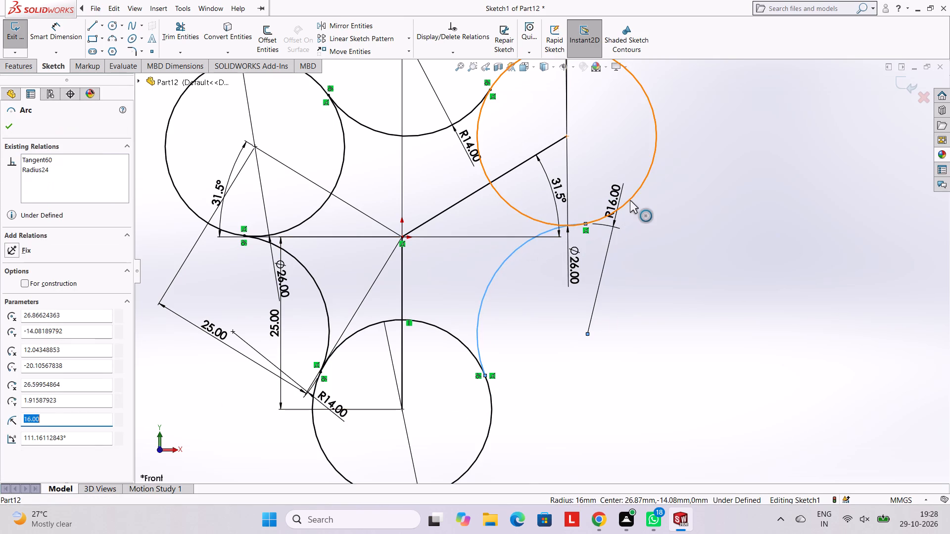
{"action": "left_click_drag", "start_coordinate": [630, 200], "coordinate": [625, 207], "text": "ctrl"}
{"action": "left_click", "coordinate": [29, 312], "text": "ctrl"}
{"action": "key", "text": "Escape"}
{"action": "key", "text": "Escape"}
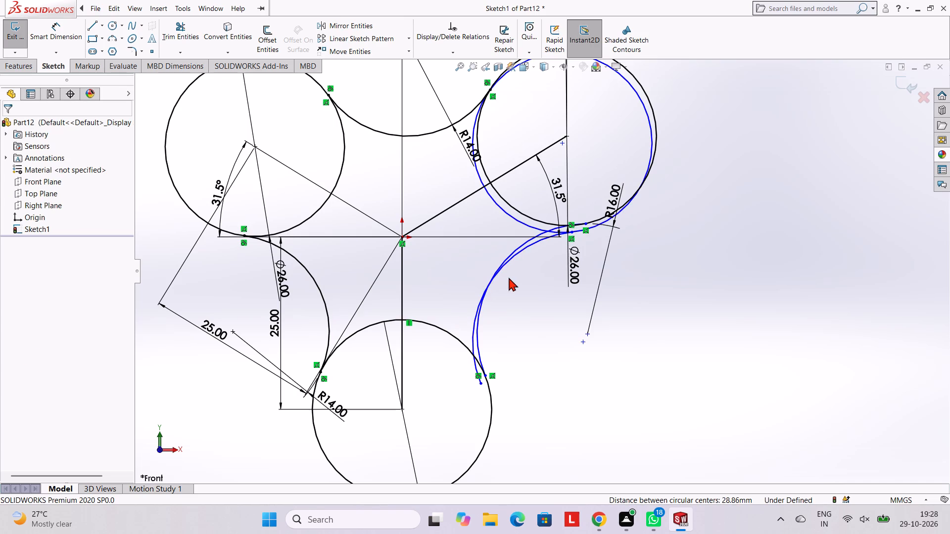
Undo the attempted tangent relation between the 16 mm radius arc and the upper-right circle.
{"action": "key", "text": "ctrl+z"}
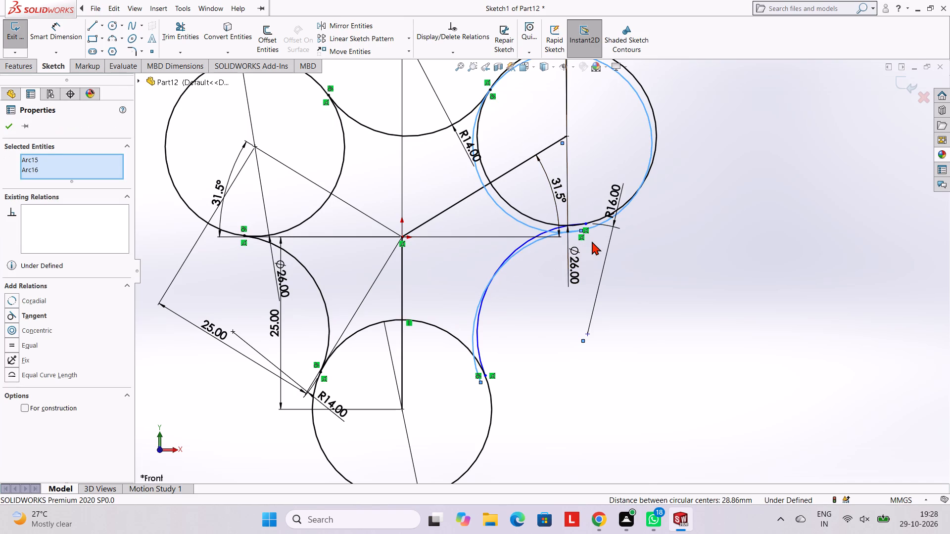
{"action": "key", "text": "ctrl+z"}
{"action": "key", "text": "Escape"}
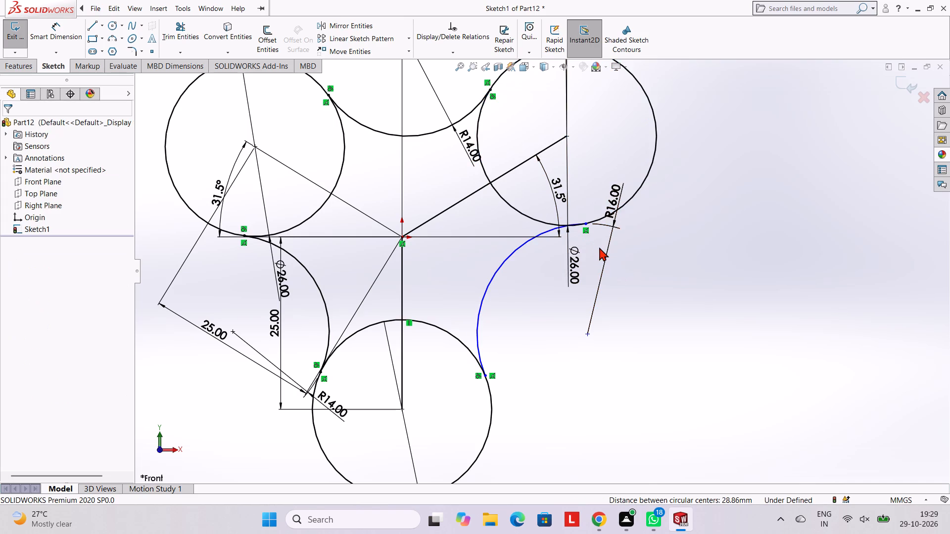
Trim away the inner portions of all three 26 mm circles between the connecting arcs, leaving the outer three-lobed outline.
{"action": "scroll", "coordinate": [599, 247], "scroll_direction": "down", "scroll_amount": 2}
{"action": "scroll", "coordinate": [598, 245], "scroll_direction": "up", "scroll_amount": 3}
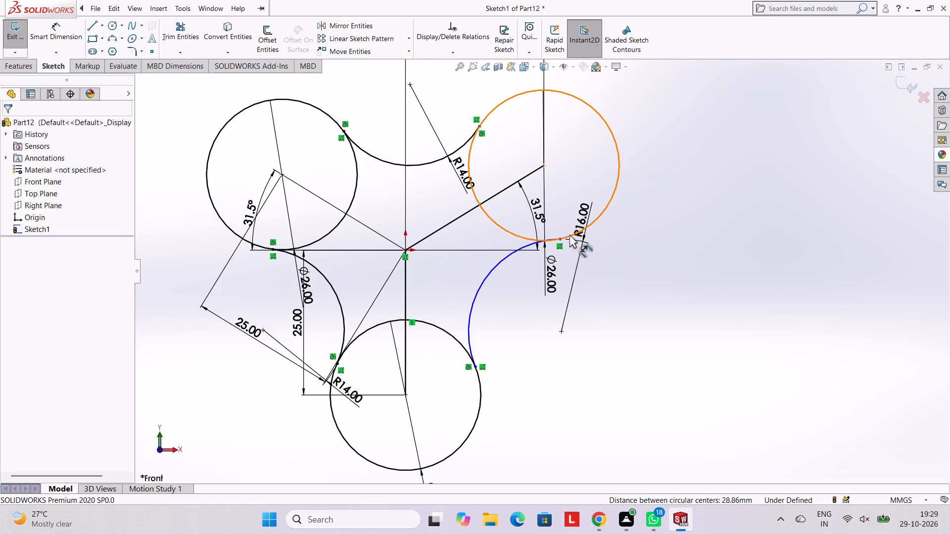
{"action": "scroll", "coordinate": [452, 286], "scroll_direction": "up", "scroll_amount": 1}
{"action": "scroll", "coordinate": [452, 286], "scroll_direction": "down", "scroll_amount": 2}
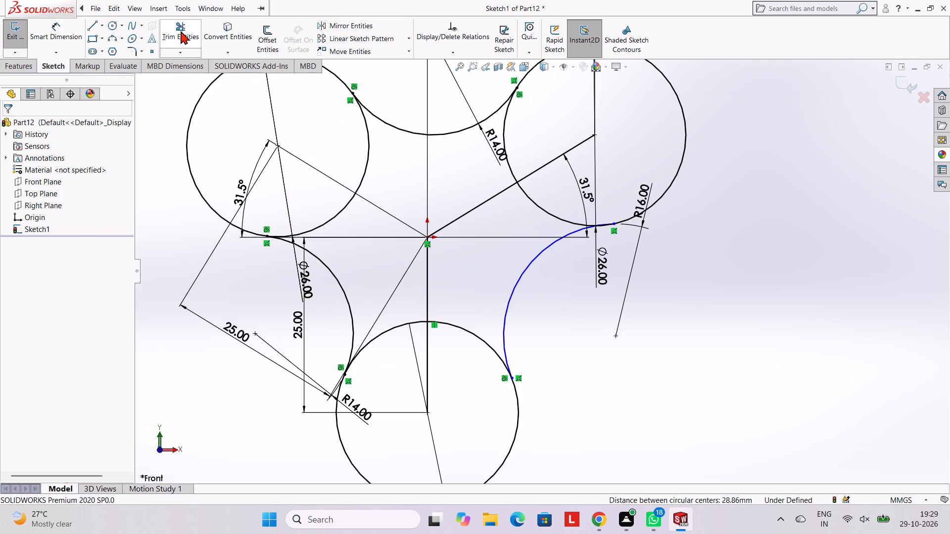
{"action": "left_click", "coordinate": [181, 31]}
{"action": "left_click", "coordinate": [364, 168]}
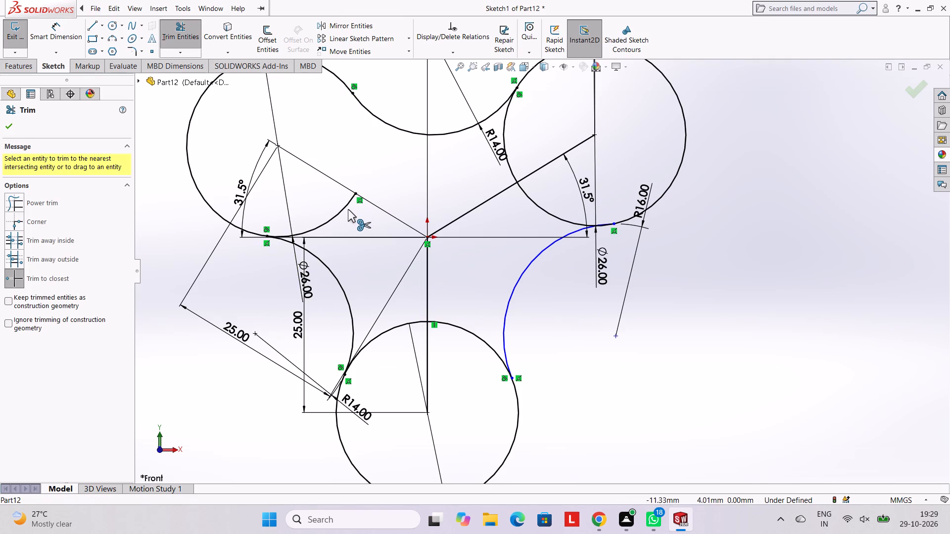
{"action": "left_click", "coordinate": [340, 208]}
{"action": "left_click", "coordinate": [509, 161]}
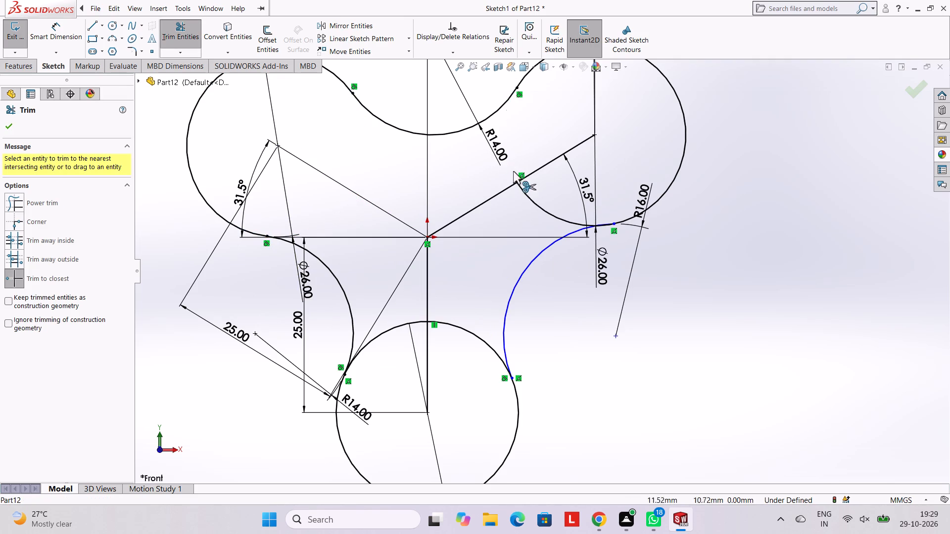
{"action": "left_click", "coordinate": [529, 199]}
{"action": "left_click", "coordinate": [457, 324]}
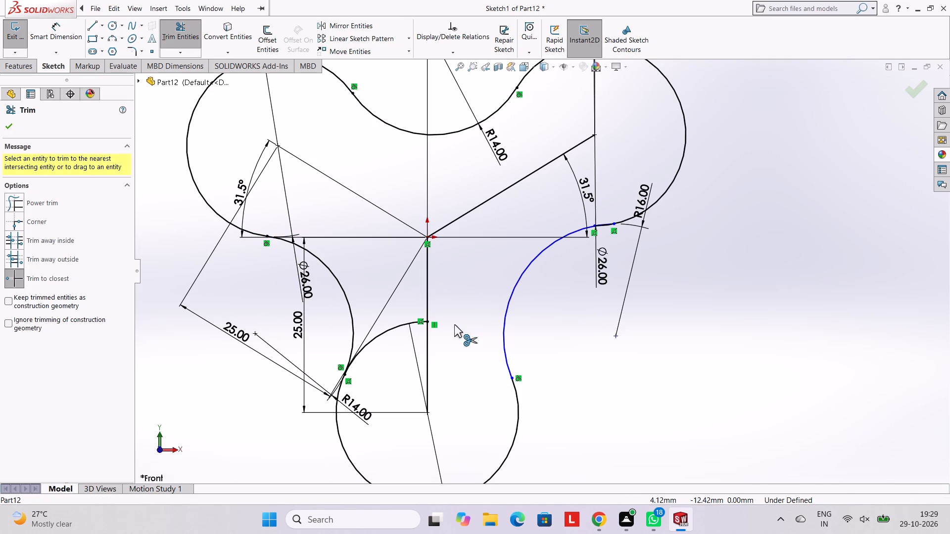
{"action": "left_click", "coordinate": [406, 322]}
Delete the horizontal distance dimension between the origin and the upper-right lobe's centre.
{"action": "scroll", "coordinate": [538, 325], "scroll_direction": "up", "scroll_amount": 1}
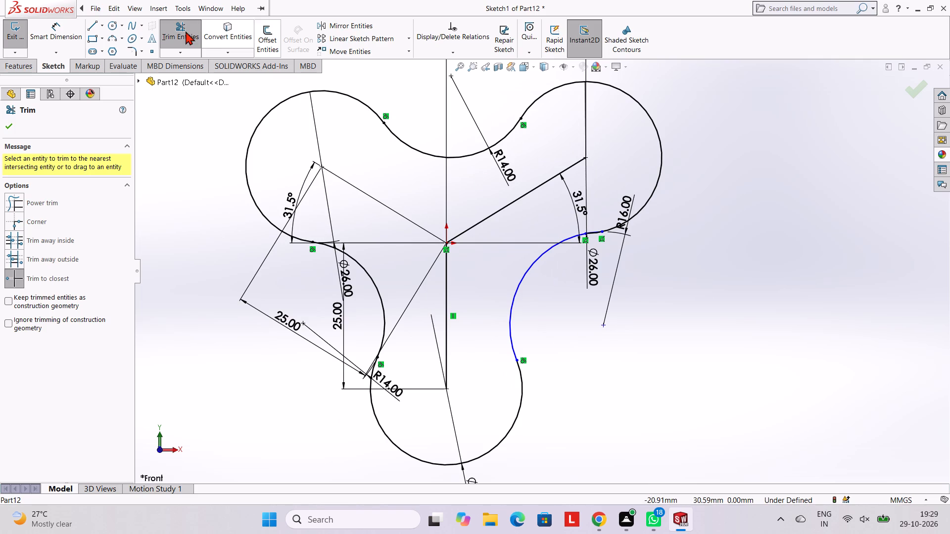
{"action": "scroll", "coordinate": [569, 242], "scroll_direction": "up", "scroll_amount": 3}
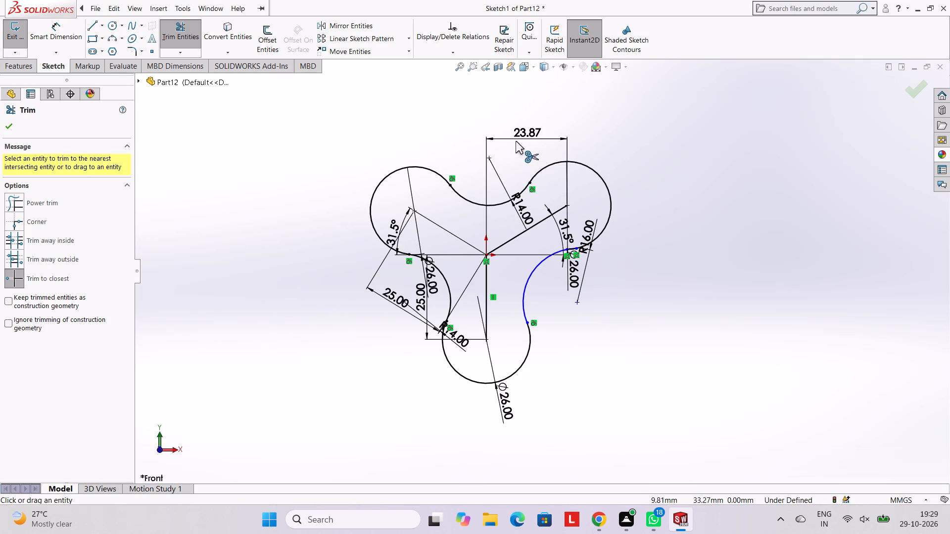
{"action": "right_click", "coordinate": [526, 131]}
{"action": "key", "text": "Escape"}
{"action": "key", "text": "Escape"}
{"action": "right_click", "coordinate": [518, 135]}
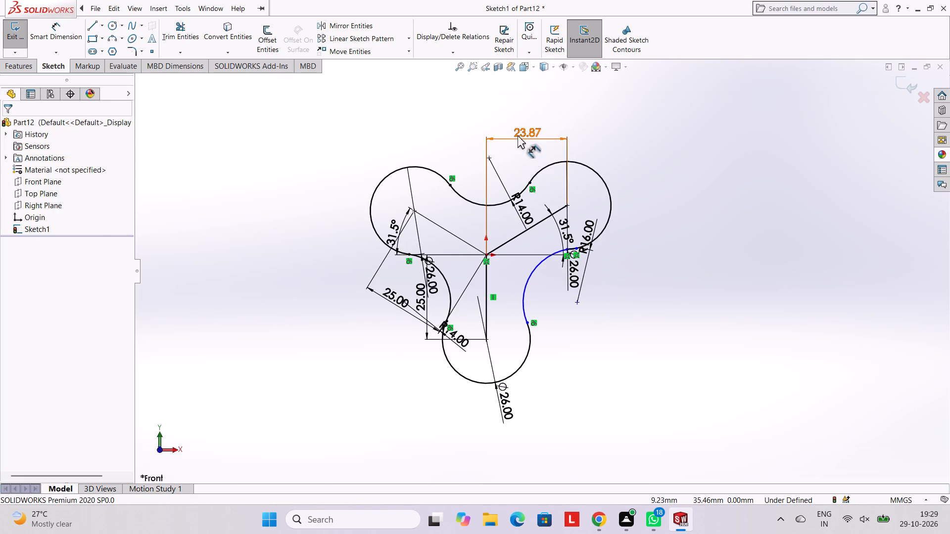
{"action": "left_click", "coordinate": [546, 272]}
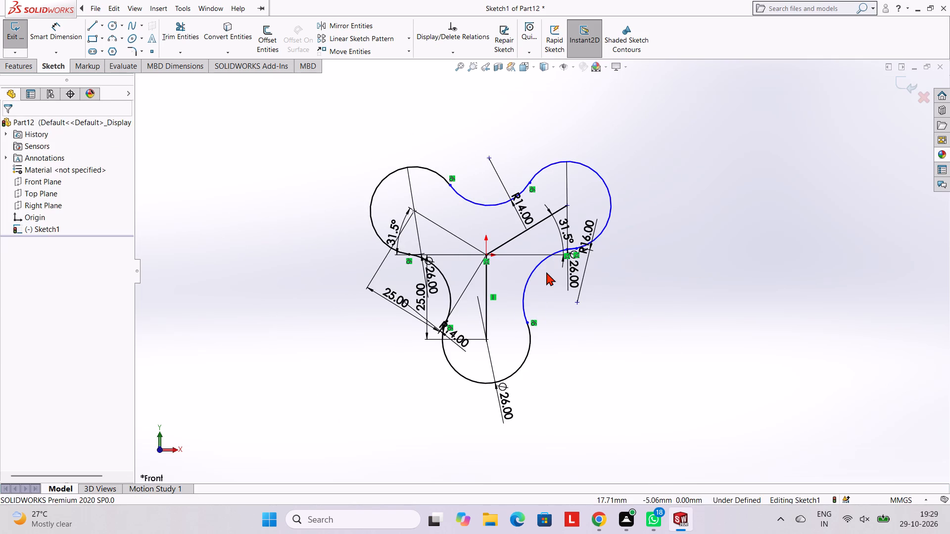
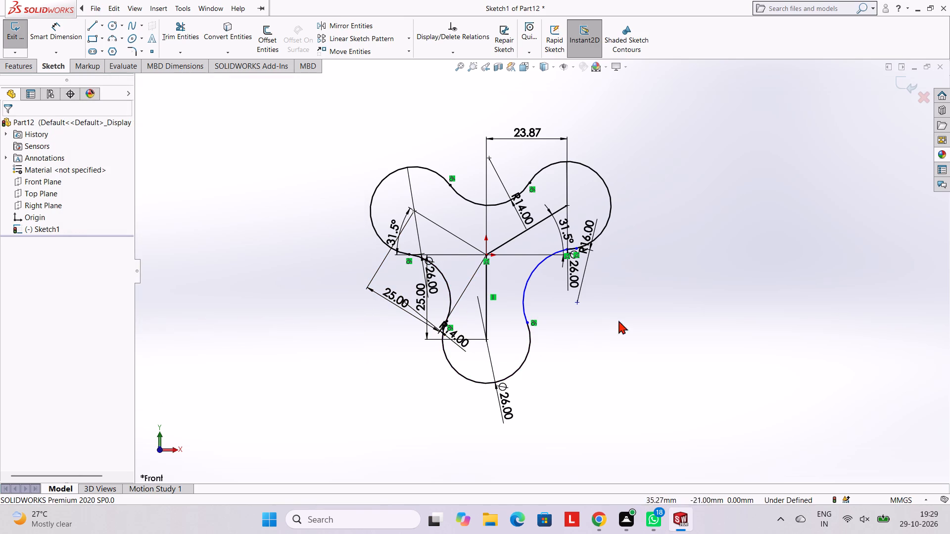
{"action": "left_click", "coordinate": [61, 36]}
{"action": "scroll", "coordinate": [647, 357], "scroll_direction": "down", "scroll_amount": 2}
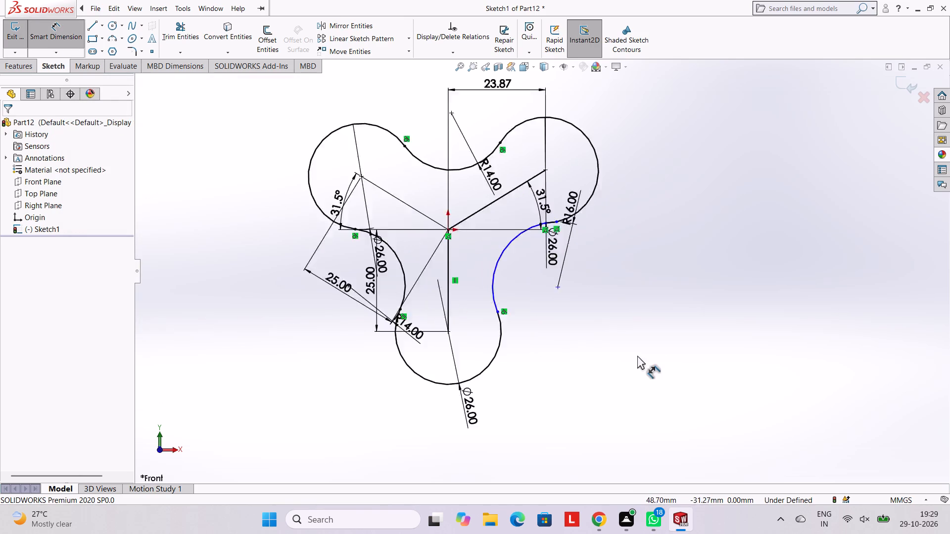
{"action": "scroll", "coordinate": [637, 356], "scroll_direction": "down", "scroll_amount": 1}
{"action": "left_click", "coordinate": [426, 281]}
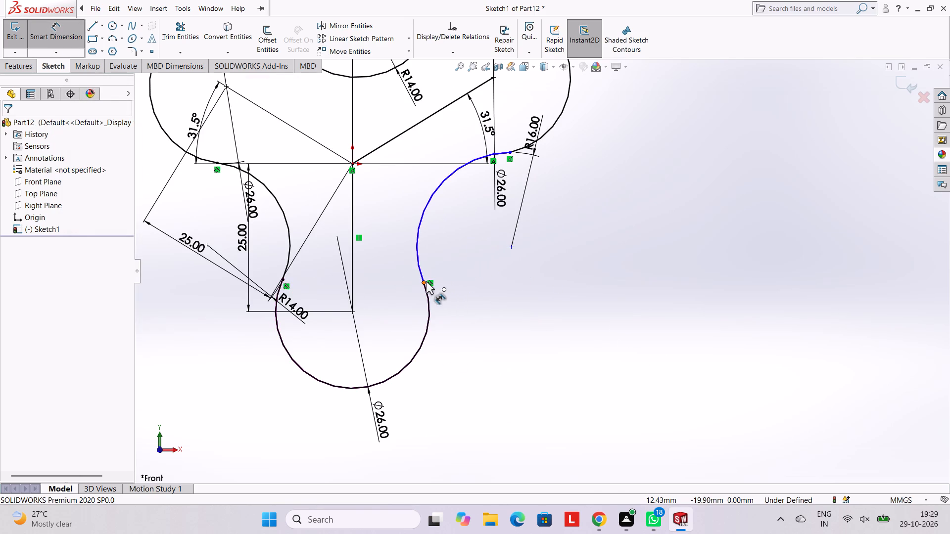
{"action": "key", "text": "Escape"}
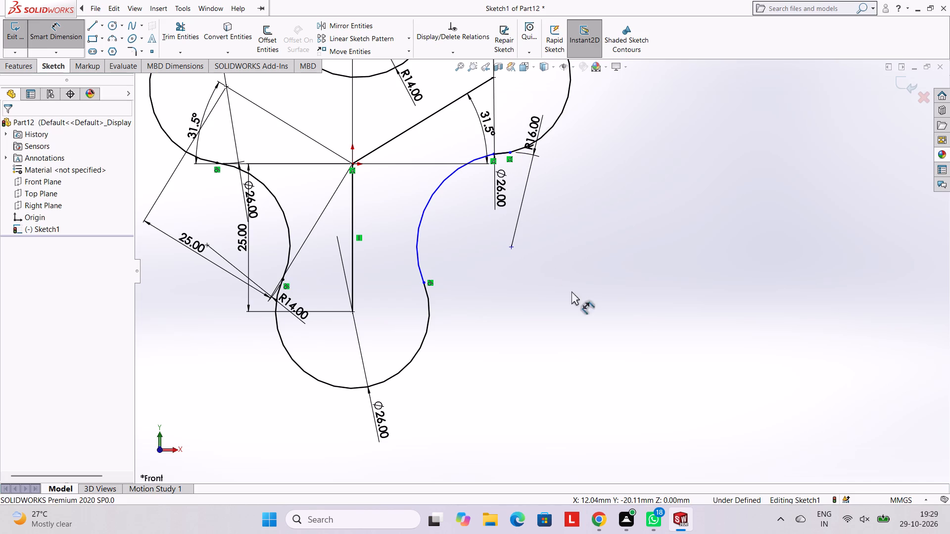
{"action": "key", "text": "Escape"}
Trim away the short leftover piece of the upper-right 26 mm circle between its two crossings with the 16 mm radius arc.
{"action": "scroll", "coordinate": [523, 155], "scroll_direction": "down", "scroll_amount": 9}
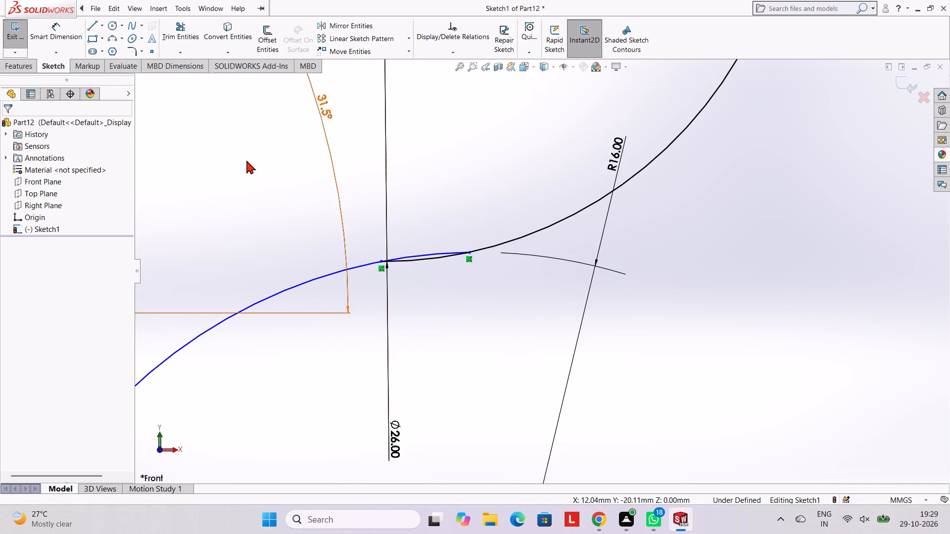
{"action": "left_click", "coordinate": [195, 26]}
{"action": "scroll", "coordinate": [427, 263], "scroll_direction": "down", "scroll_amount": 4}
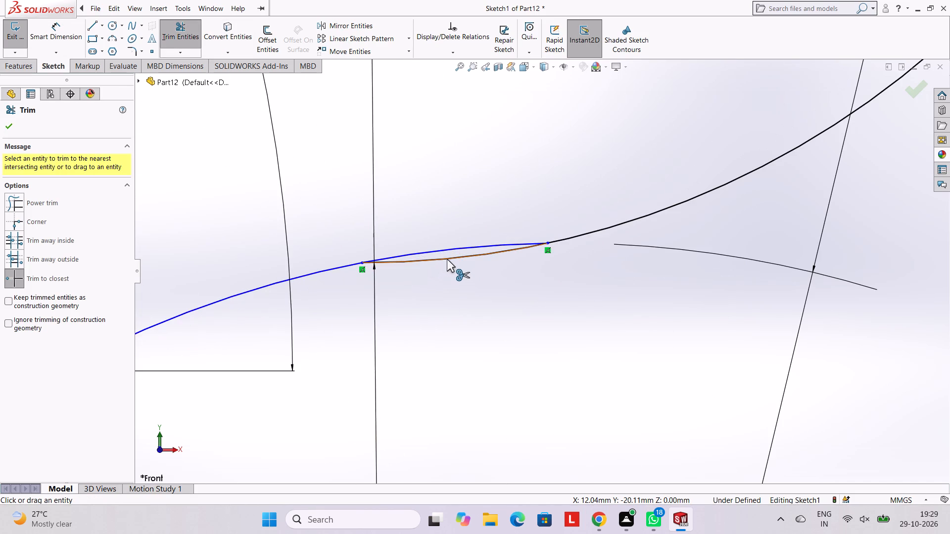
{"action": "left_click", "coordinate": [447, 259]}
{"action": "key", "text": "Escape"}
{"action": "scroll", "coordinate": [536, 261], "scroll_direction": "up", "scroll_amount": 6}
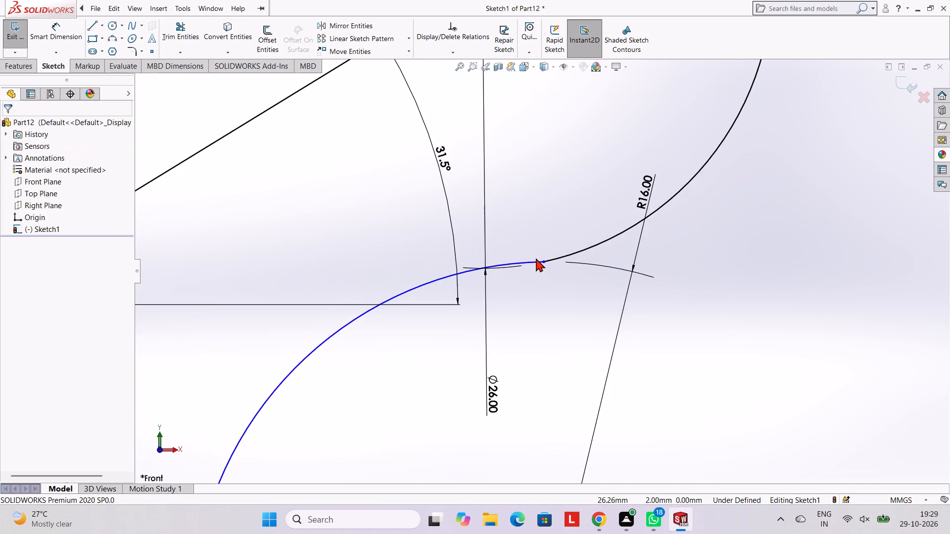
{"action": "key", "text": "Escape"}
Make the 16 mm radius arc tangent to the upper-right lobe's arc.
{"action": "scroll", "coordinate": [528, 275], "scroll_direction": "up", "scroll_amount": 1}
{"action": "left_click", "coordinate": [520, 264]}
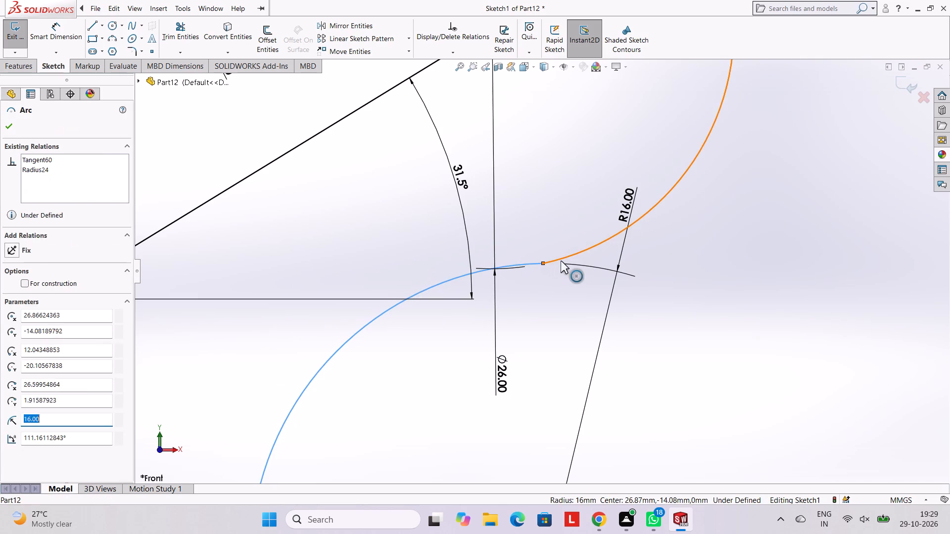
{"action": "left_click", "coordinate": [561, 261], "text": "ctrl"}
{"action": "left_click", "coordinate": [35, 319], "text": "ctrl"}
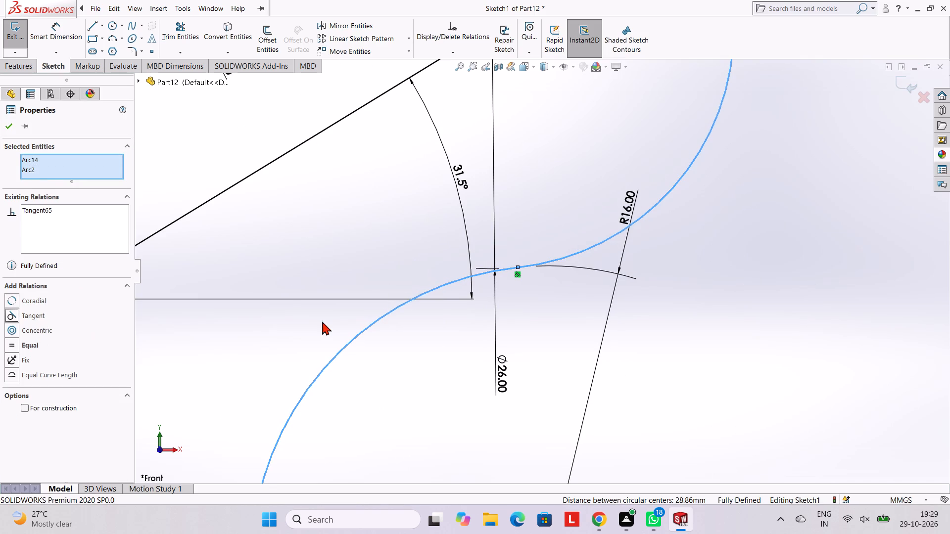
{"action": "key", "text": "Escape"}
{"action": "key", "text": "Escape"}
{"action": "scroll", "coordinate": [552, 311], "scroll_direction": "up", "scroll_amount": 5}
{"action": "key", "text": "Escape"}
{"action": "scroll", "coordinate": [551, 297], "scroll_direction": "up", "scroll_amount": 4}
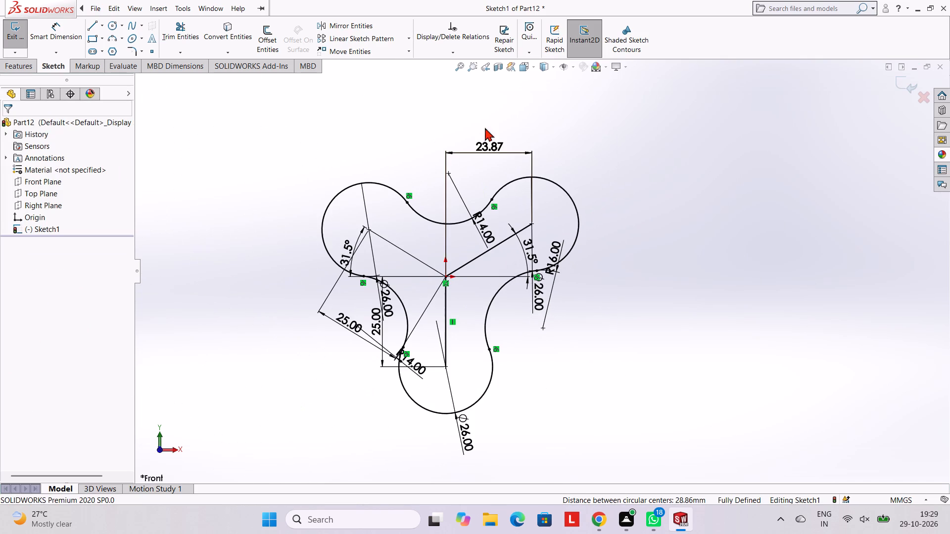
Extrude the closed three-lobed region as an 8 mm blind boss.
{"action": "left_click", "coordinate": [29, 64]}
{"action": "left_click", "coordinate": [35, 45]}
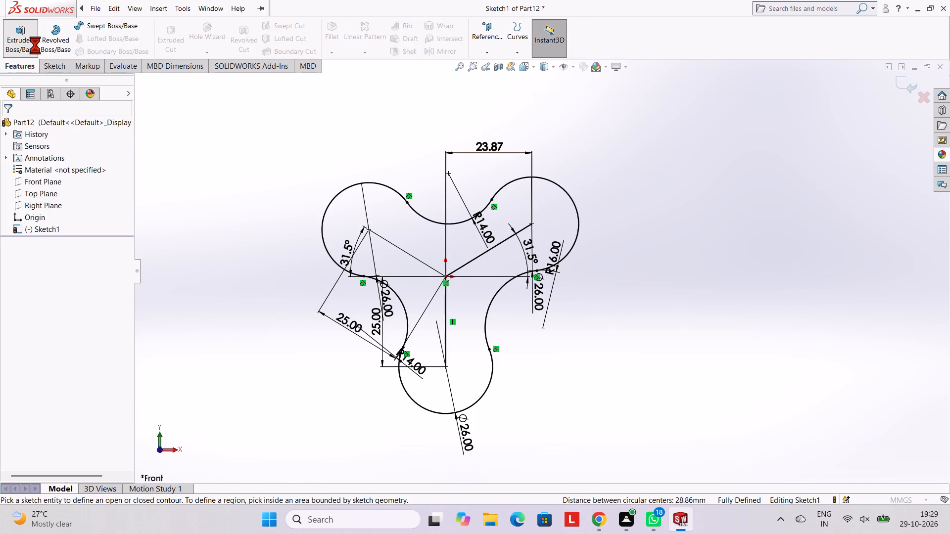
{"action": "left_click", "coordinate": [480, 202]}
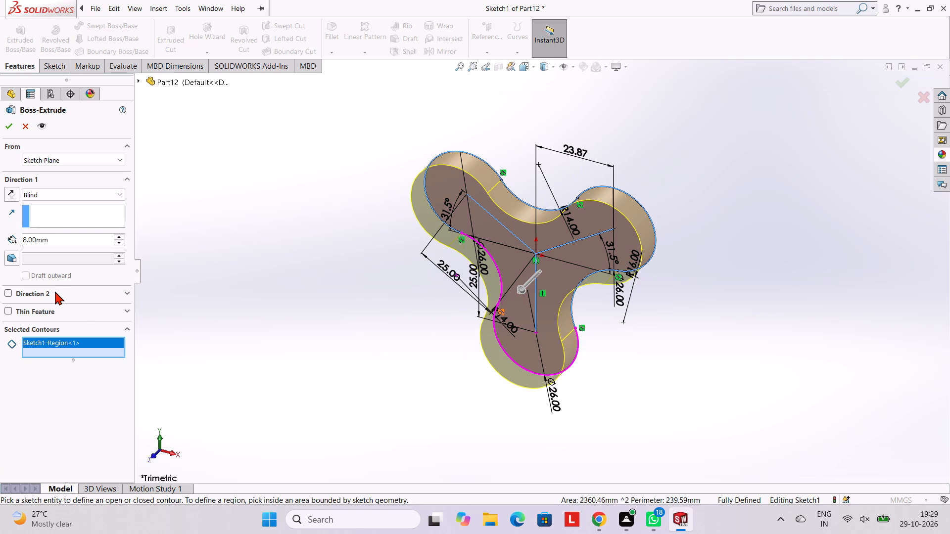
{"action": "left_click", "coordinate": [2, 129]}
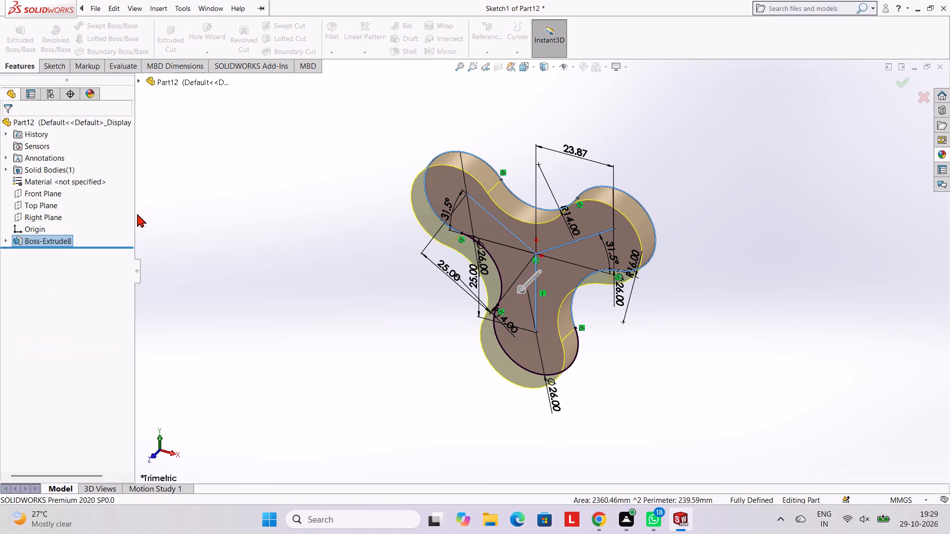
{"action": "left_click", "coordinate": [164, 224]}
Open a sketch on the front face of the three-lobed body and view it face-on.
{"action": "left_click", "coordinate": [532, 260]}
{"action": "left_click", "coordinate": [573, 230]}
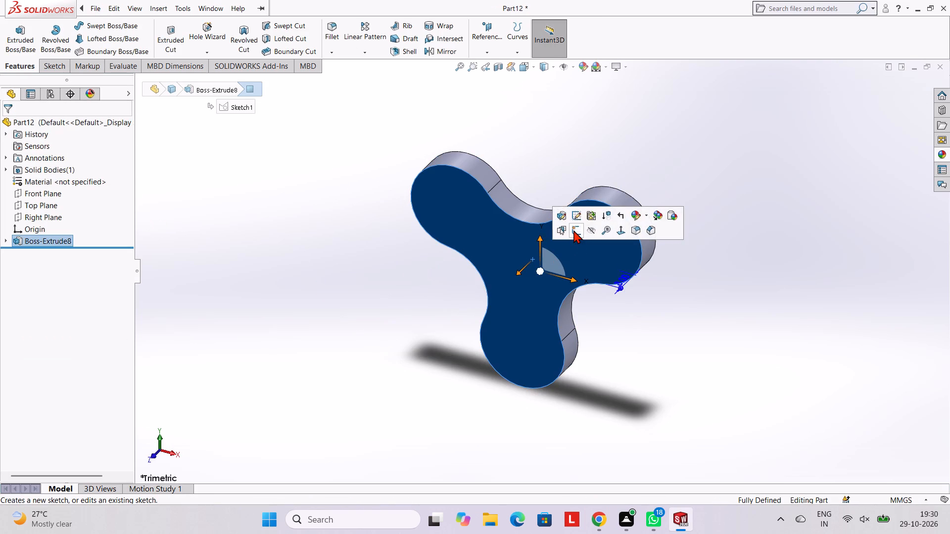
{"action": "key", "text": "ctrl+8"}
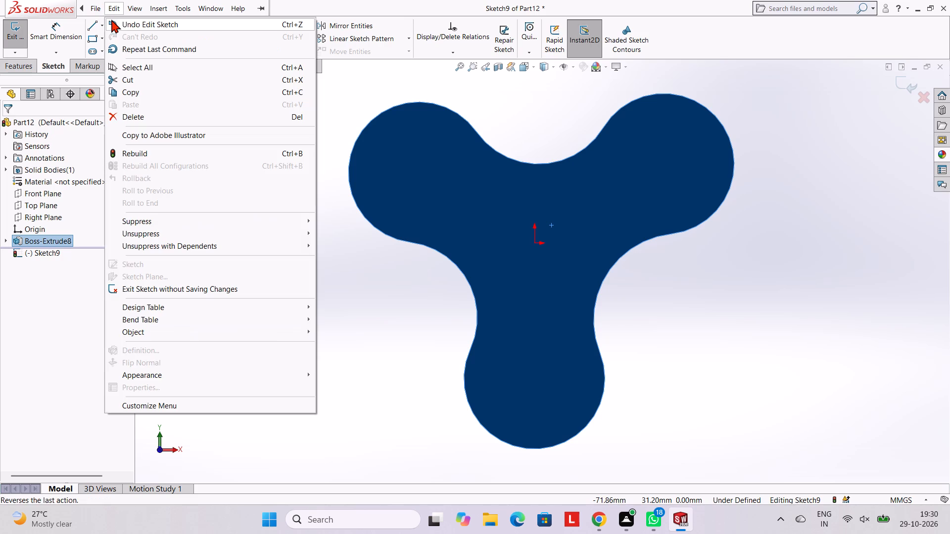
{"action": "left_click", "coordinate": [336, 247]}
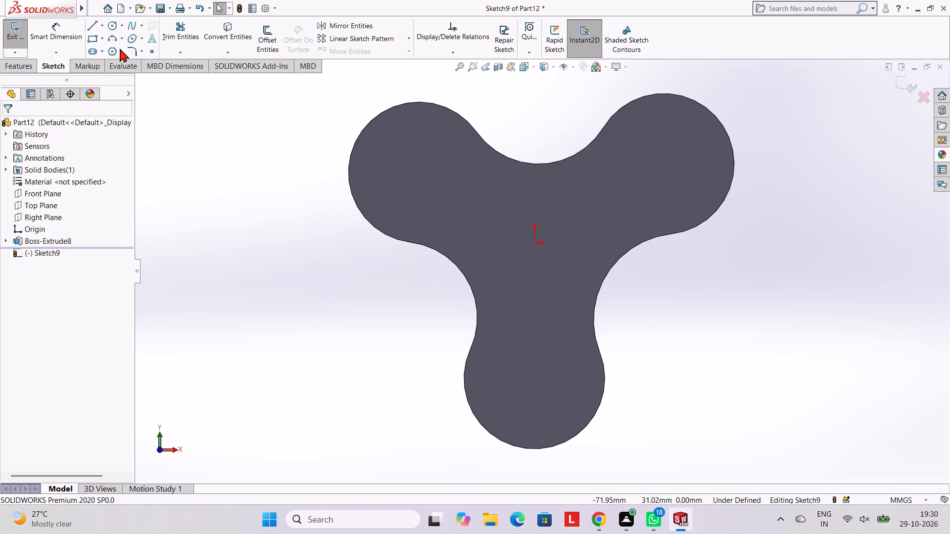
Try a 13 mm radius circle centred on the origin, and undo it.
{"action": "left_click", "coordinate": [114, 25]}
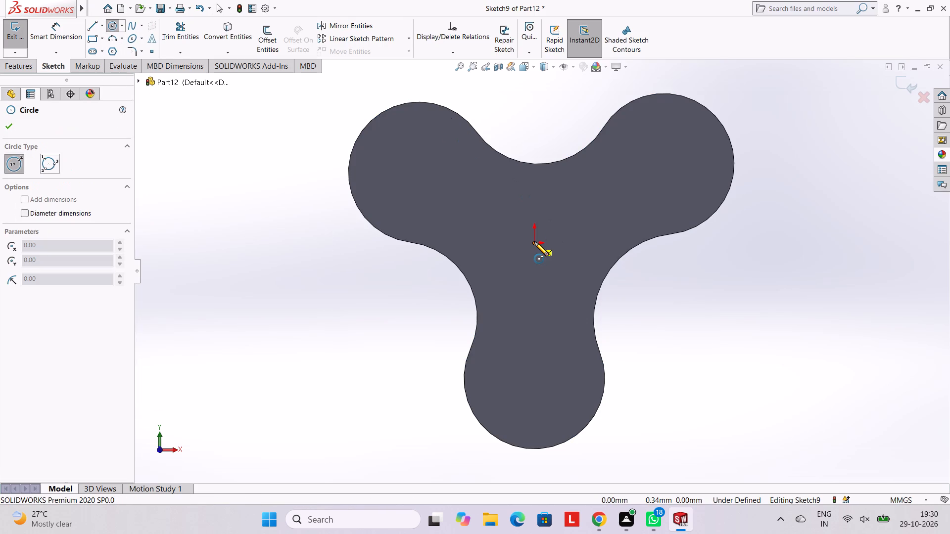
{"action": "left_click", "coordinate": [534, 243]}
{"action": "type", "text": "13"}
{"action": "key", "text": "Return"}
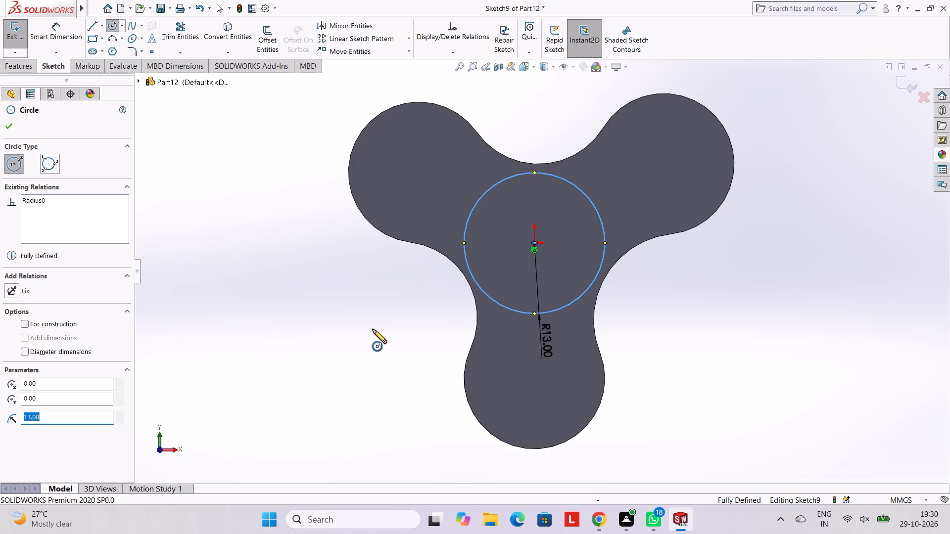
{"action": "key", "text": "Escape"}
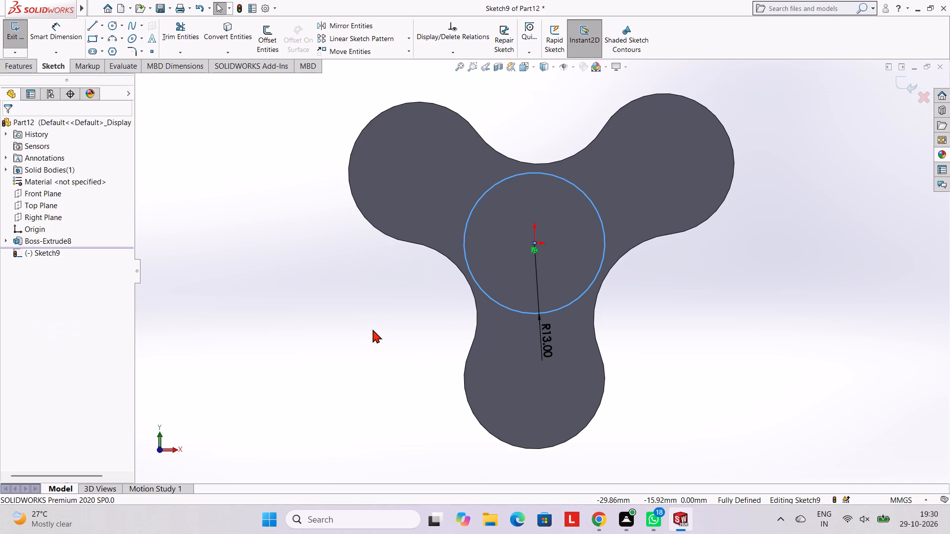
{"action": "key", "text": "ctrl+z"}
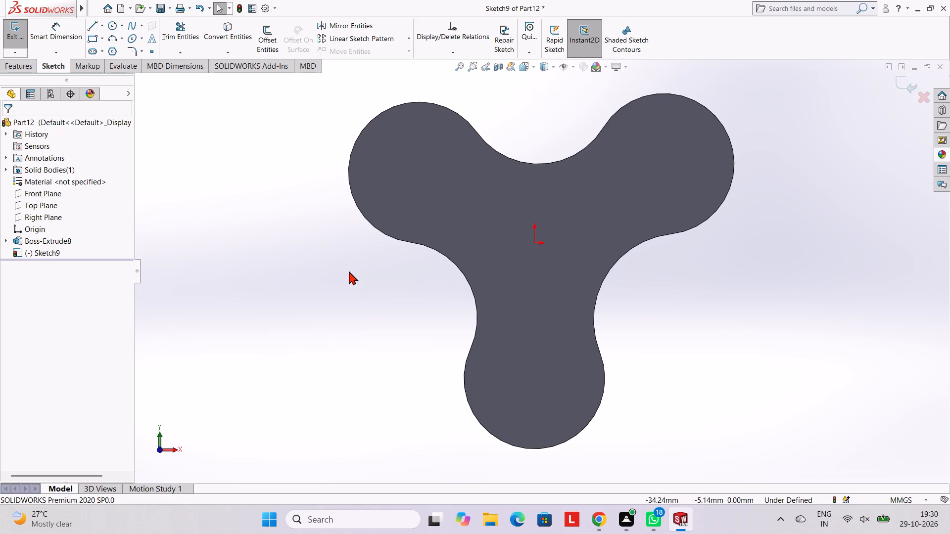
Sketch a circle of radius 10 mm centred on the origin on the front face.
{"action": "left_click", "coordinate": [113, 29]}
{"action": "left_click", "coordinate": [534, 246]}
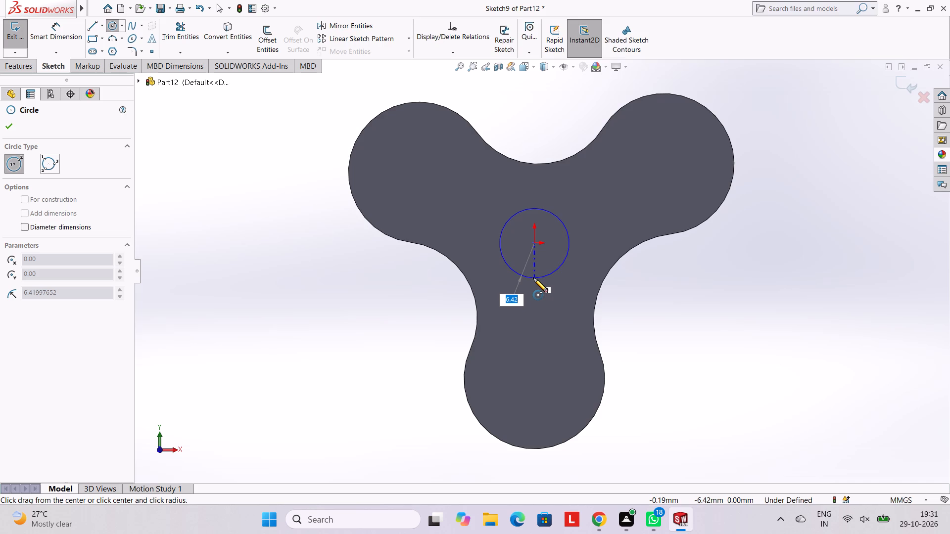
{"action": "type", "text": "10"}
{"action": "key", "text": "Return"}
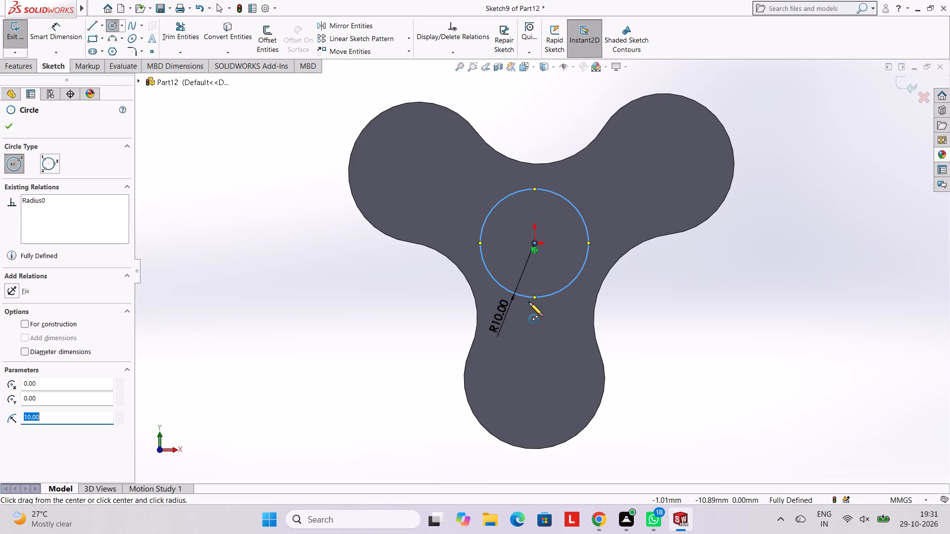
{"action": "middle_click_drag", "start_coordinate": [688, 299], "coordinate": [644, 200]}
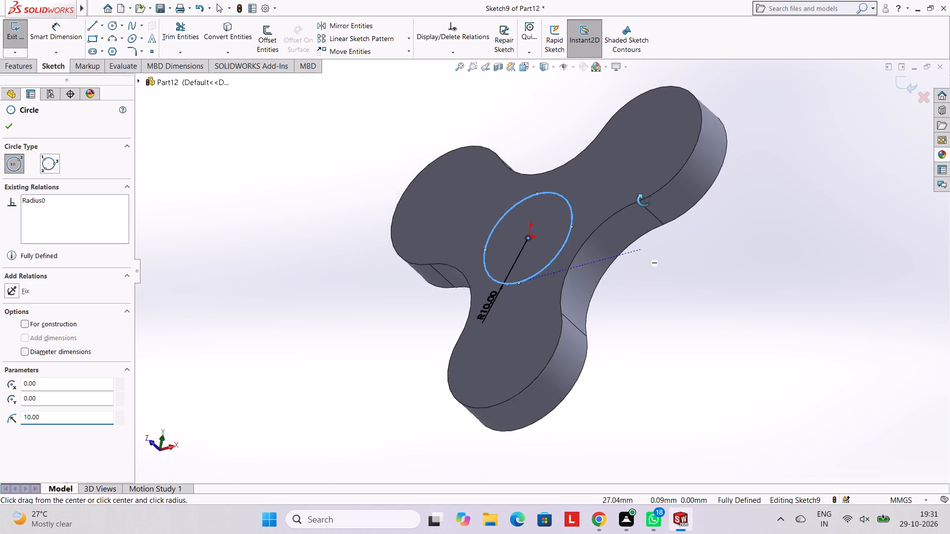
{"action": "middle_click_drag", "start_coordinate": [644, 200], "coordinate": [643, 185]}
{"action": "middle_click_drag", "start_coordinate": [509, 219], "coordinate": [562, 264]}
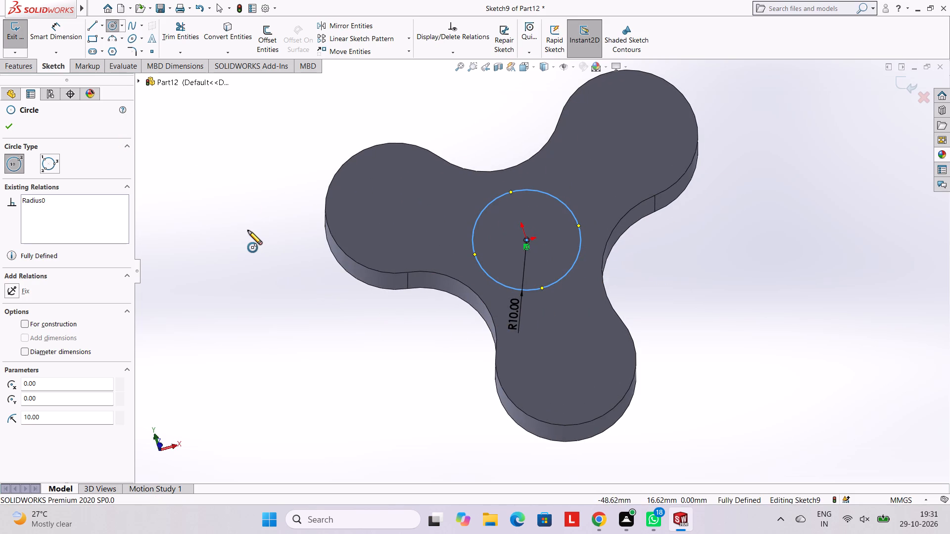
{"action": "key", "text": "Escape"}
{"action": "key", "text": "Escape"}
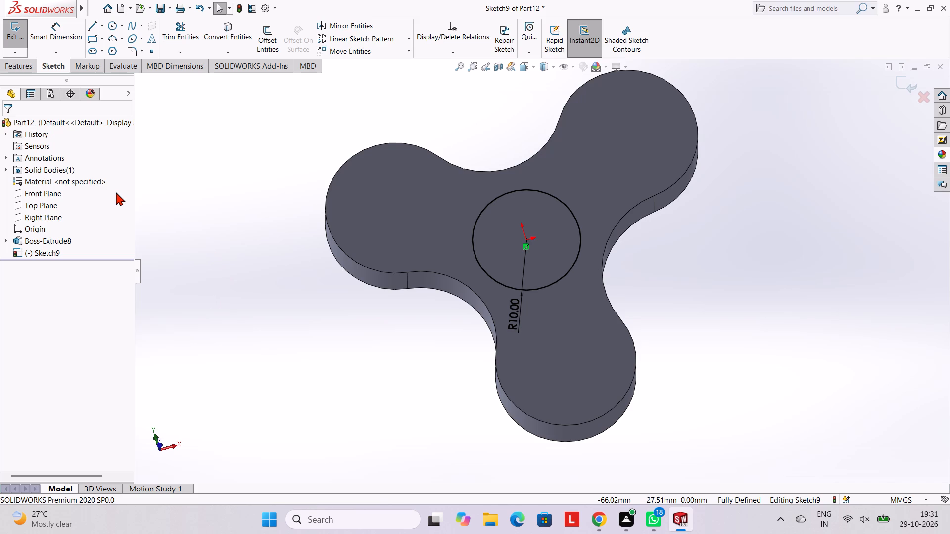
Extrude the central 10 mm radius circle outward as a 1 mm blind boss merged with the three-lobed body.
{"action": "left_click", "coordinate": [25, 62]}
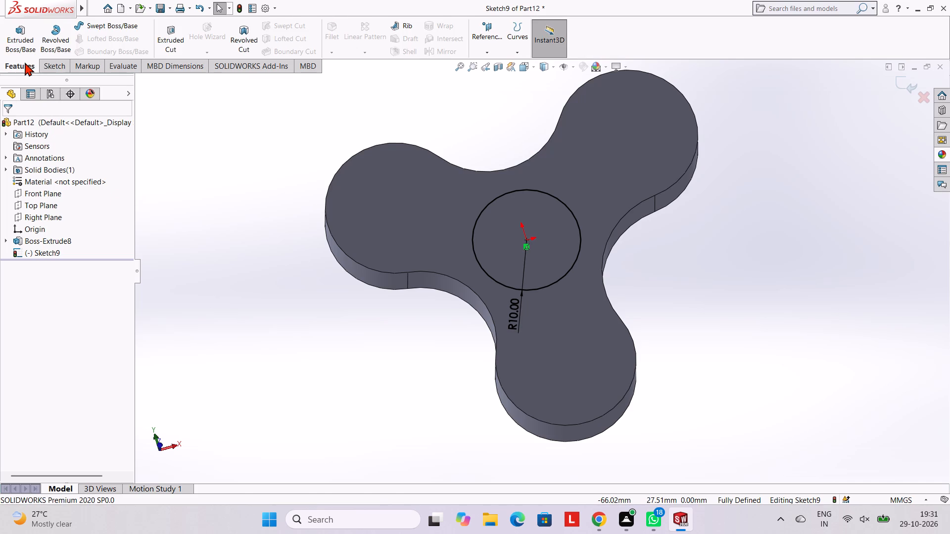
{"action": "left_click", "coordinate": [30, 38]}
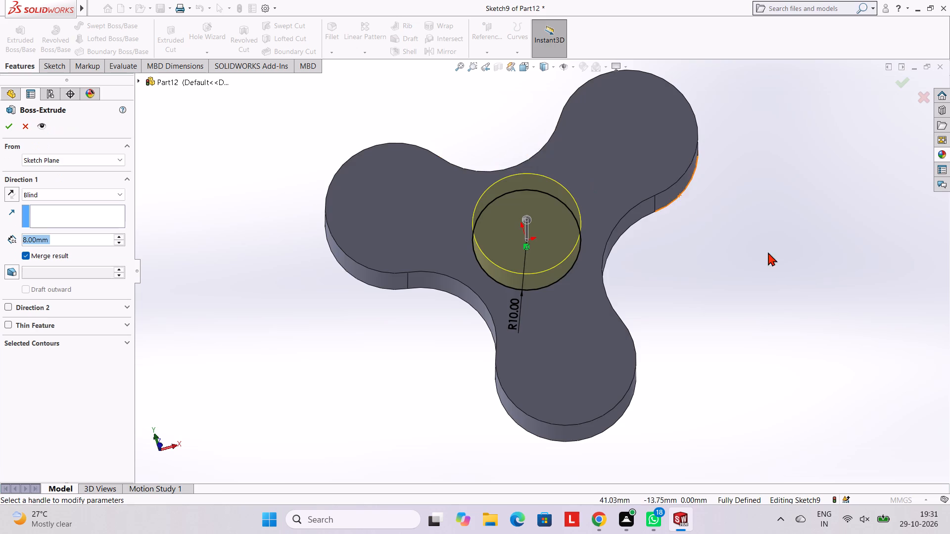
{"action": "middle_click_drag", "start_coordinate": [782, 284], "coordinate": [756, 163]}
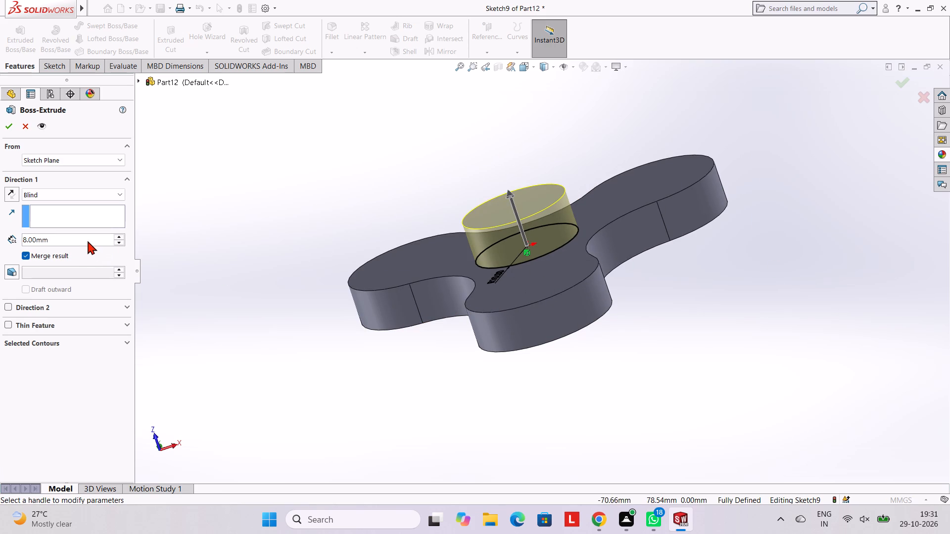
{"action": "left_click", "coordinate": [87, 241]}
{"action": "key", "text": "BackSpace"}
{"action": "key", "text": "backslash"}
{"action": "key", "text": "BackSpace"}
{"action": "key", "text": "BackSpace"}
{"action": "key", "text": "BackSpace"}
{"action": "key", "text": "BackSpace"}
{"action": "key", "text": "BackSpace"}
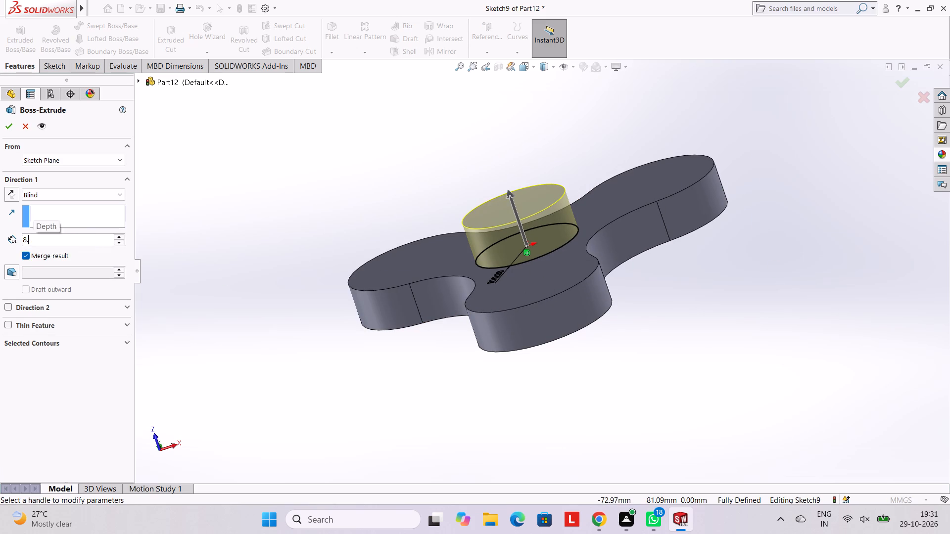
{"action": "key", "text": "BackSpace"}
{"action": "type", "text": "0.5"}
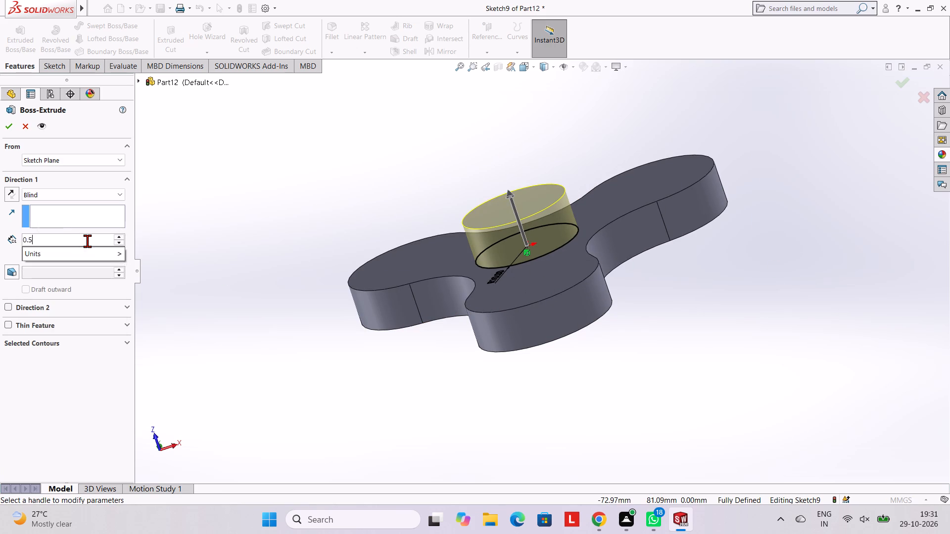
{"action": "key", "text": "Return"}
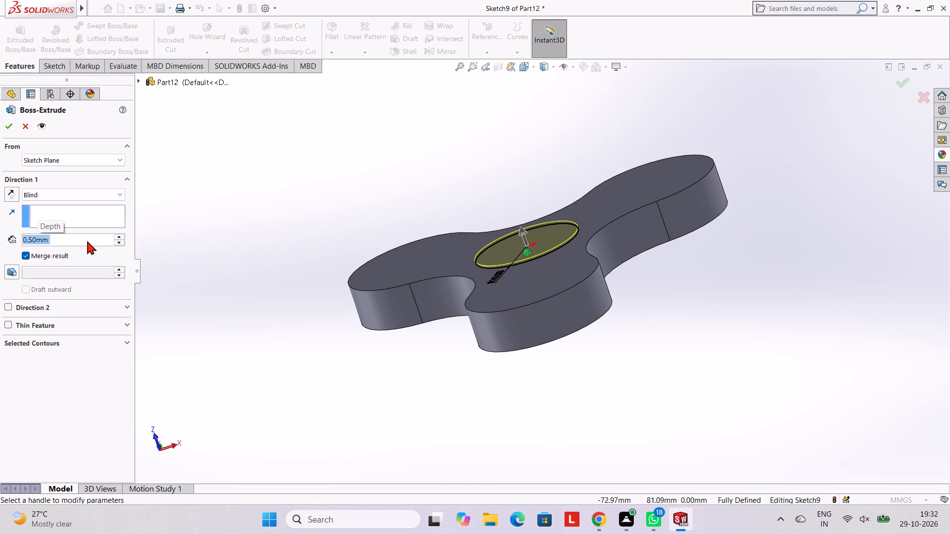
{"action": "key", "text": "1"}
{"action": "key", "text": "Return"}
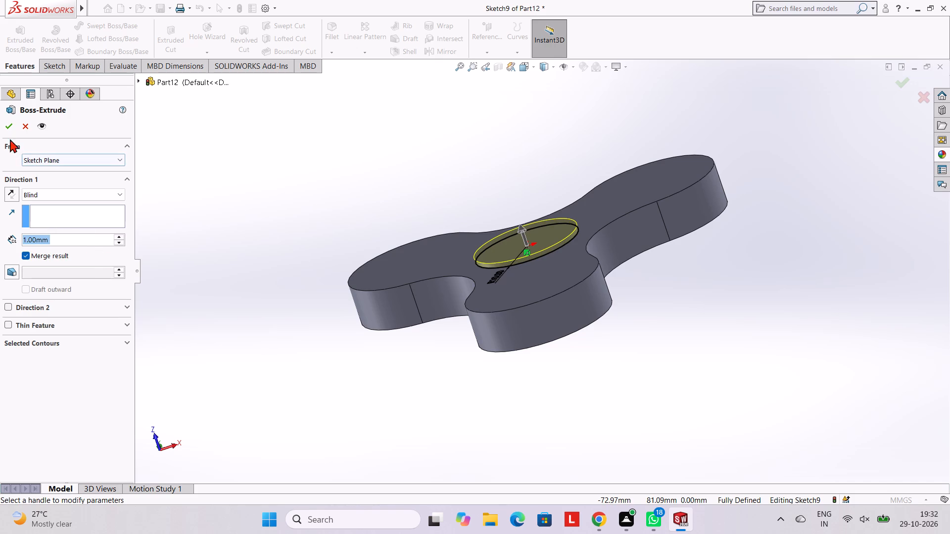
{"action": "left_click", "coordinate": [14, 129]}
{"action": "left_click", "coordinate": [280, 143]}
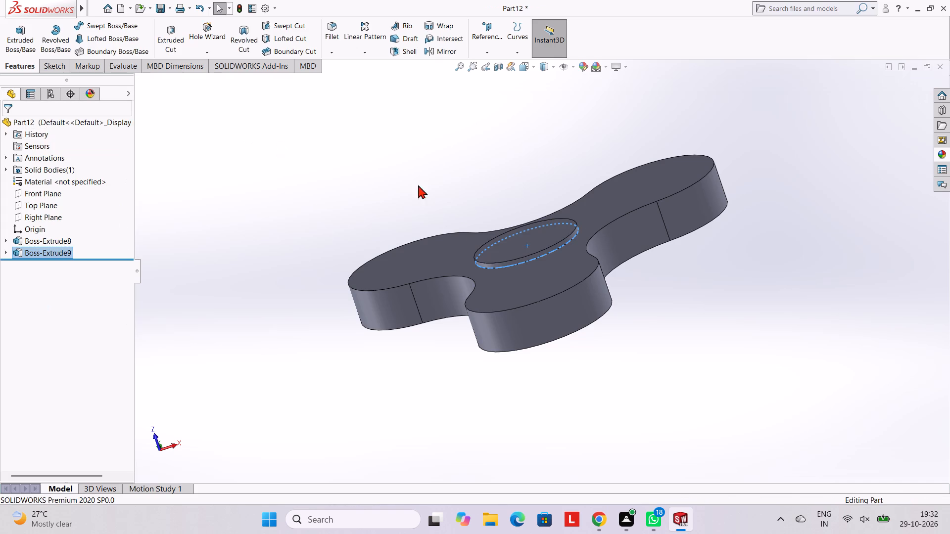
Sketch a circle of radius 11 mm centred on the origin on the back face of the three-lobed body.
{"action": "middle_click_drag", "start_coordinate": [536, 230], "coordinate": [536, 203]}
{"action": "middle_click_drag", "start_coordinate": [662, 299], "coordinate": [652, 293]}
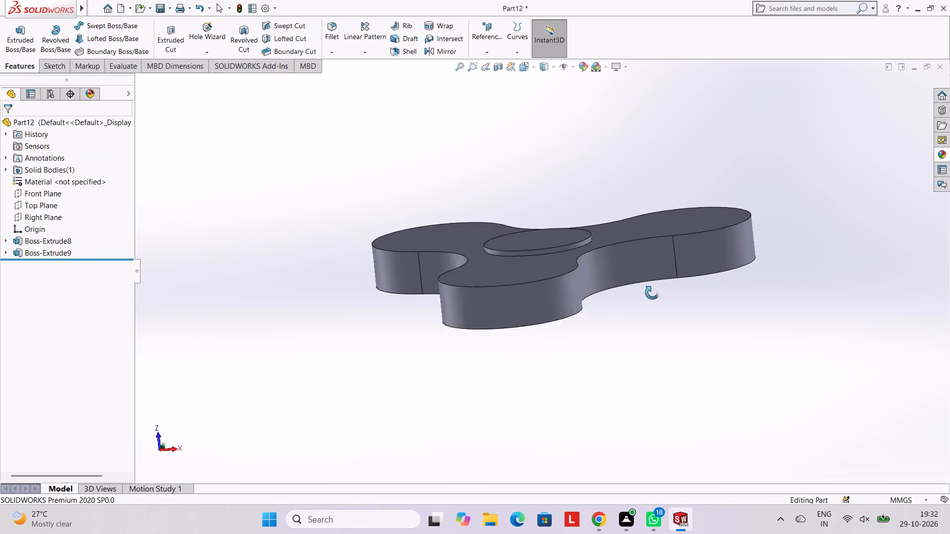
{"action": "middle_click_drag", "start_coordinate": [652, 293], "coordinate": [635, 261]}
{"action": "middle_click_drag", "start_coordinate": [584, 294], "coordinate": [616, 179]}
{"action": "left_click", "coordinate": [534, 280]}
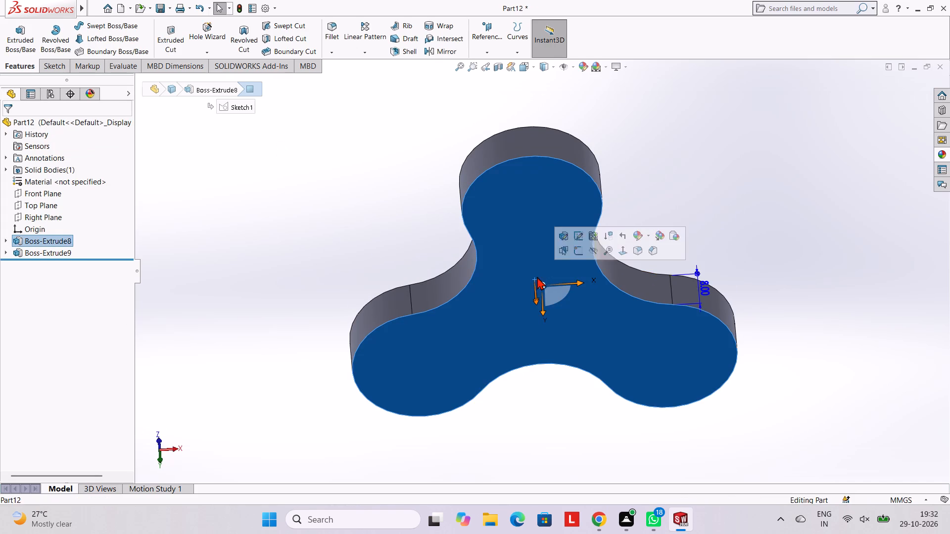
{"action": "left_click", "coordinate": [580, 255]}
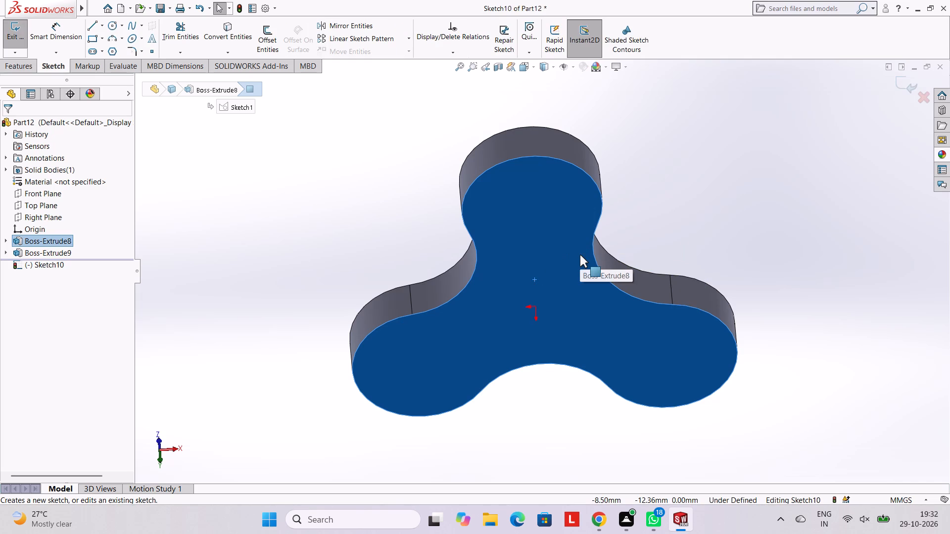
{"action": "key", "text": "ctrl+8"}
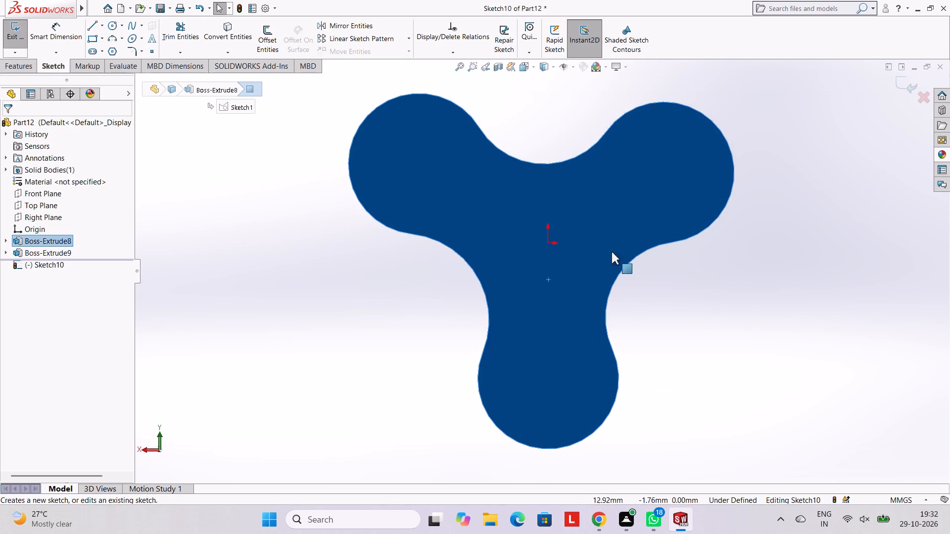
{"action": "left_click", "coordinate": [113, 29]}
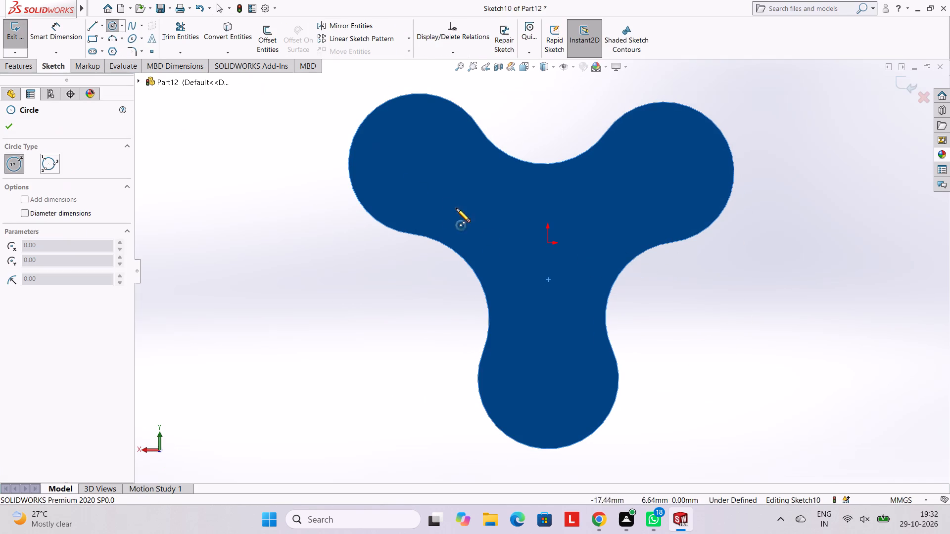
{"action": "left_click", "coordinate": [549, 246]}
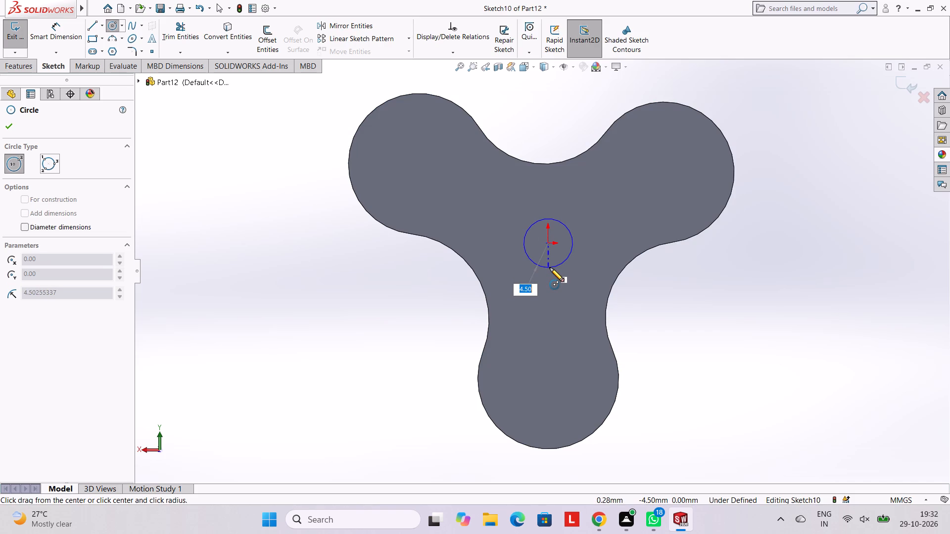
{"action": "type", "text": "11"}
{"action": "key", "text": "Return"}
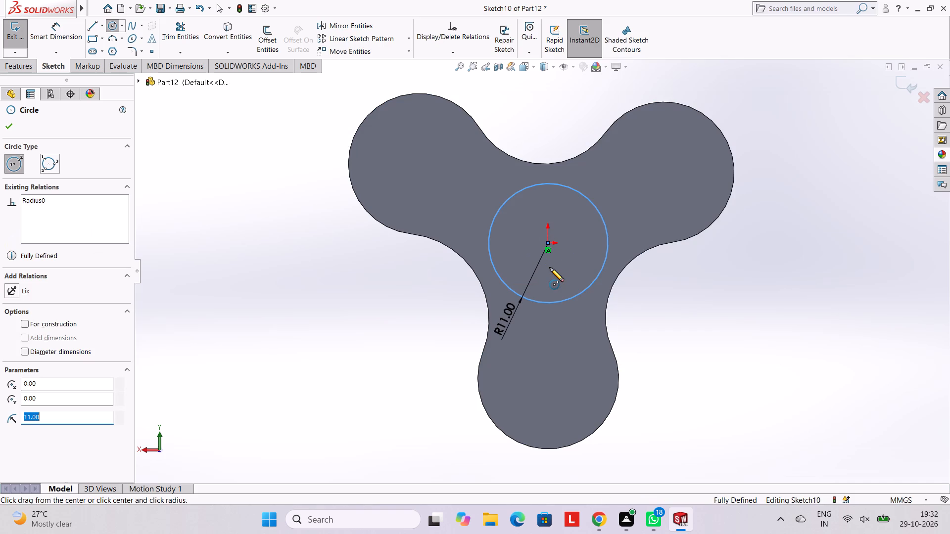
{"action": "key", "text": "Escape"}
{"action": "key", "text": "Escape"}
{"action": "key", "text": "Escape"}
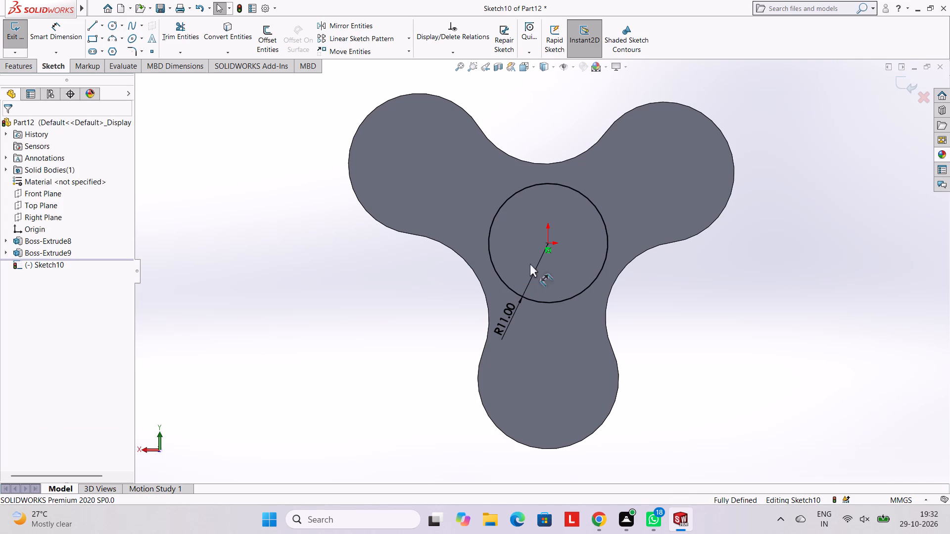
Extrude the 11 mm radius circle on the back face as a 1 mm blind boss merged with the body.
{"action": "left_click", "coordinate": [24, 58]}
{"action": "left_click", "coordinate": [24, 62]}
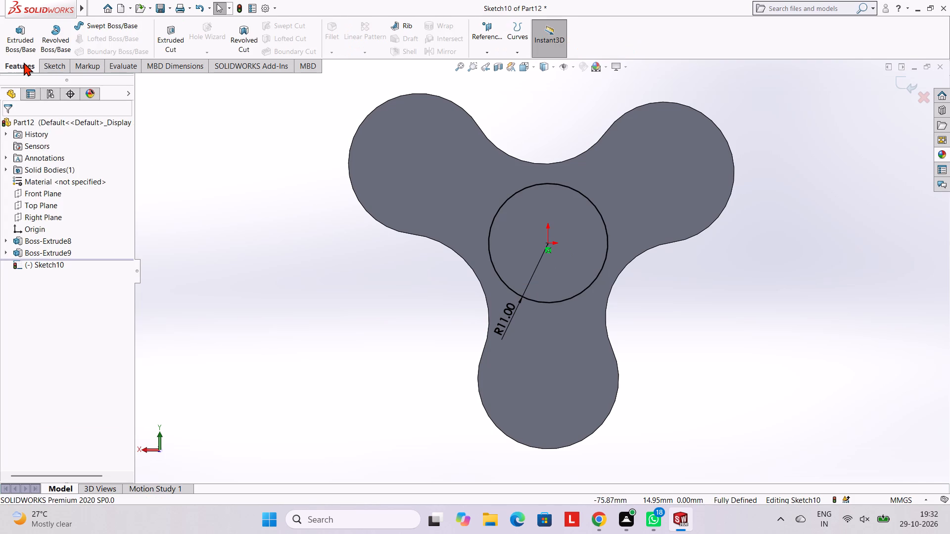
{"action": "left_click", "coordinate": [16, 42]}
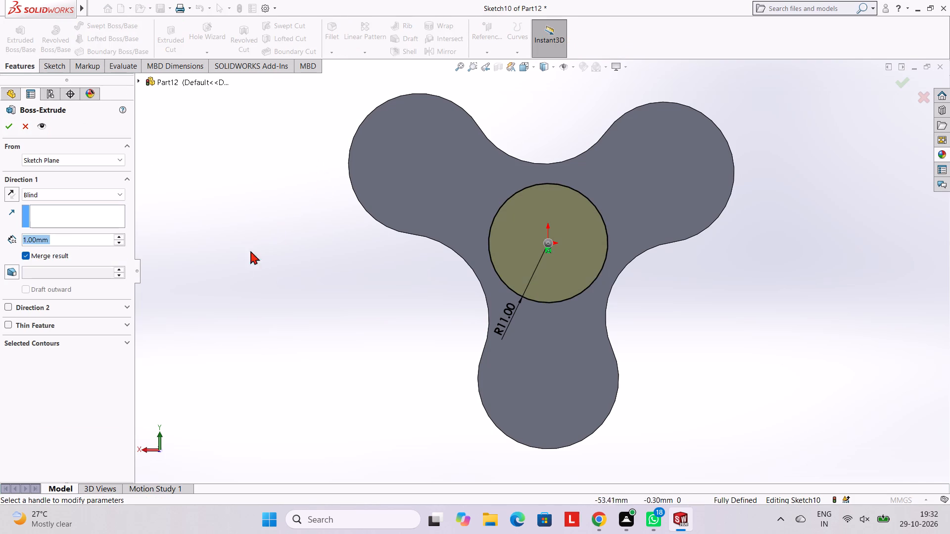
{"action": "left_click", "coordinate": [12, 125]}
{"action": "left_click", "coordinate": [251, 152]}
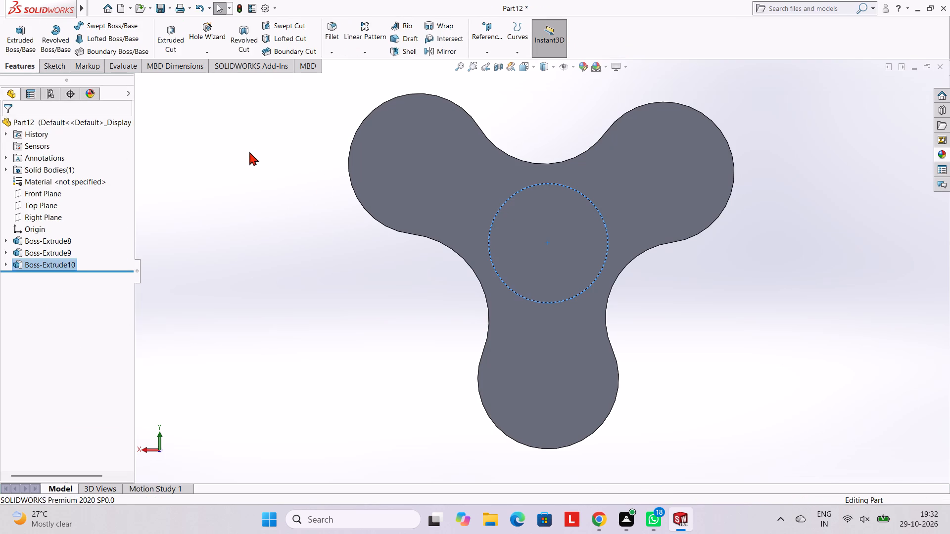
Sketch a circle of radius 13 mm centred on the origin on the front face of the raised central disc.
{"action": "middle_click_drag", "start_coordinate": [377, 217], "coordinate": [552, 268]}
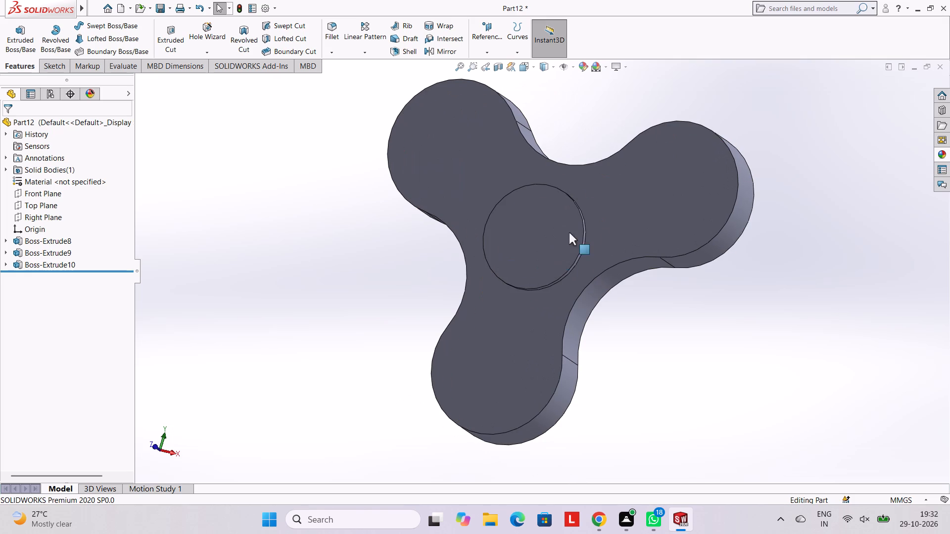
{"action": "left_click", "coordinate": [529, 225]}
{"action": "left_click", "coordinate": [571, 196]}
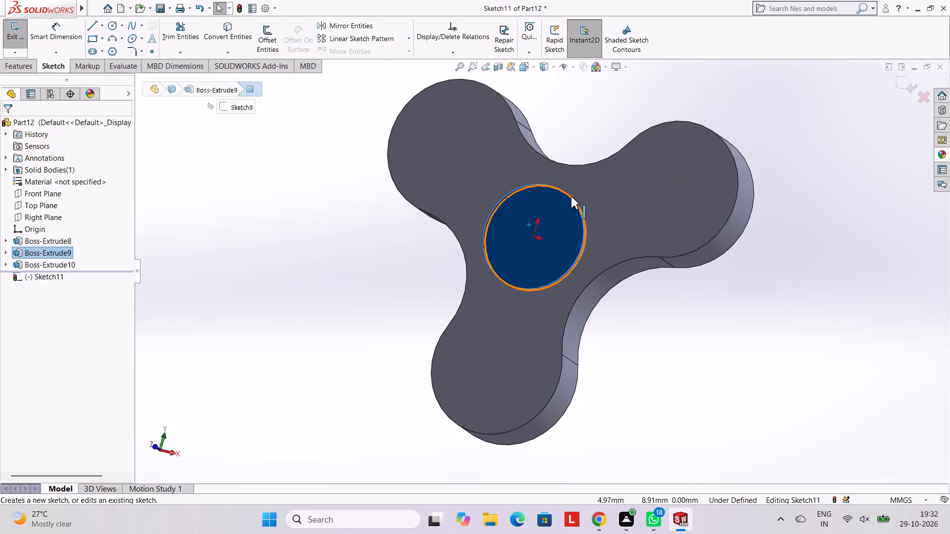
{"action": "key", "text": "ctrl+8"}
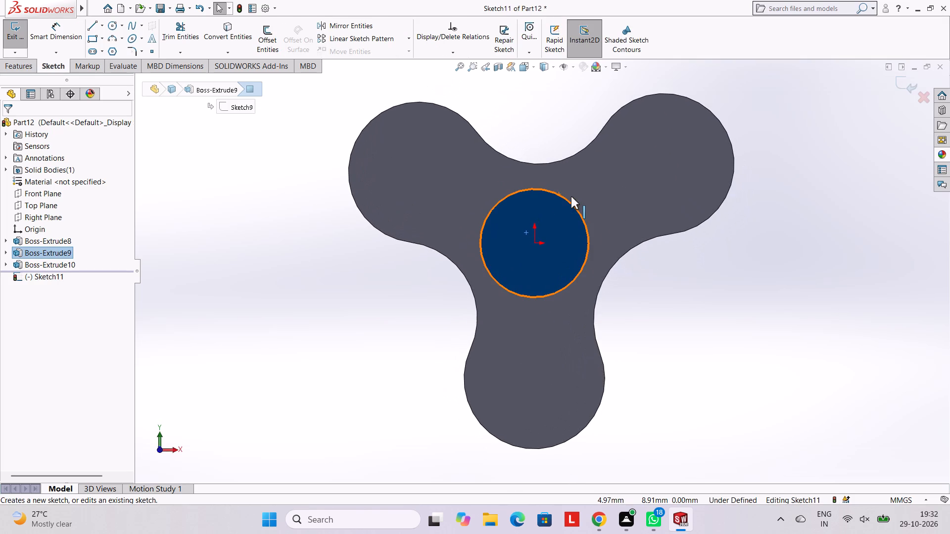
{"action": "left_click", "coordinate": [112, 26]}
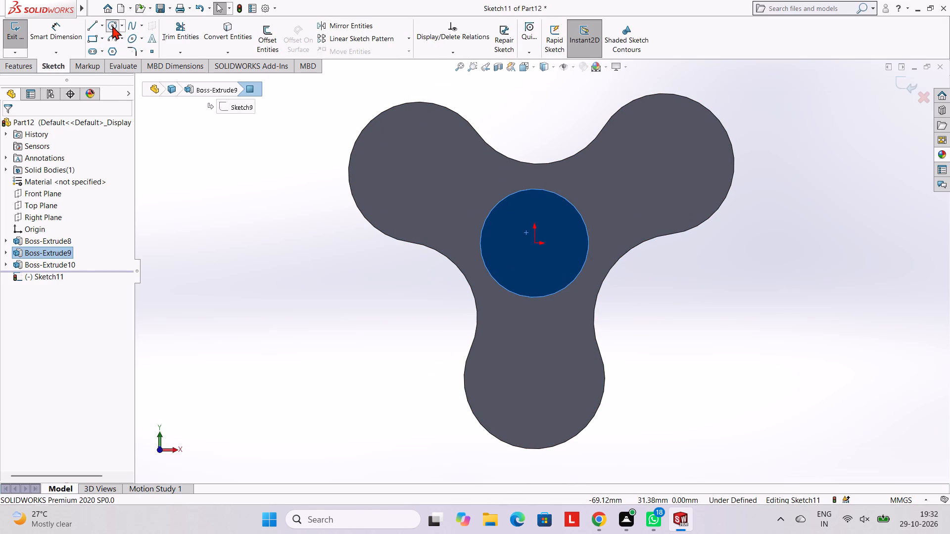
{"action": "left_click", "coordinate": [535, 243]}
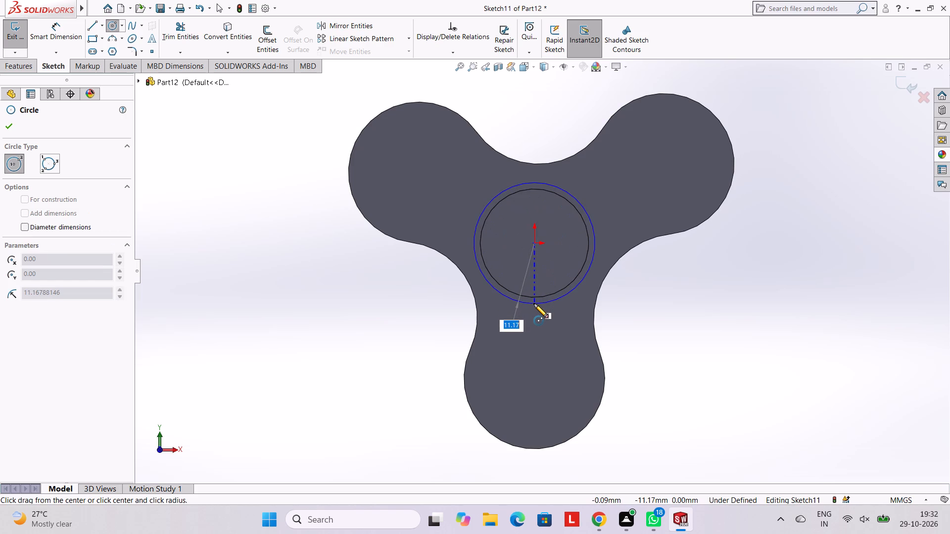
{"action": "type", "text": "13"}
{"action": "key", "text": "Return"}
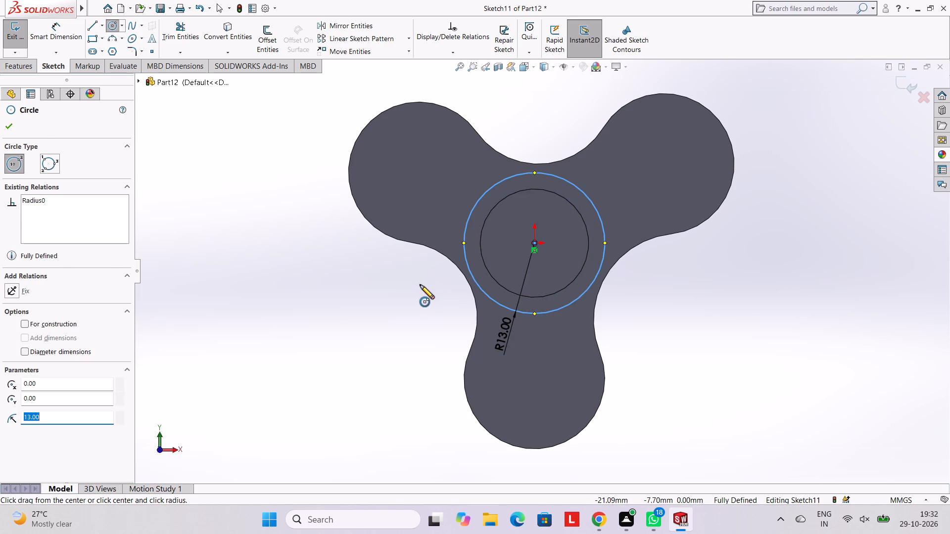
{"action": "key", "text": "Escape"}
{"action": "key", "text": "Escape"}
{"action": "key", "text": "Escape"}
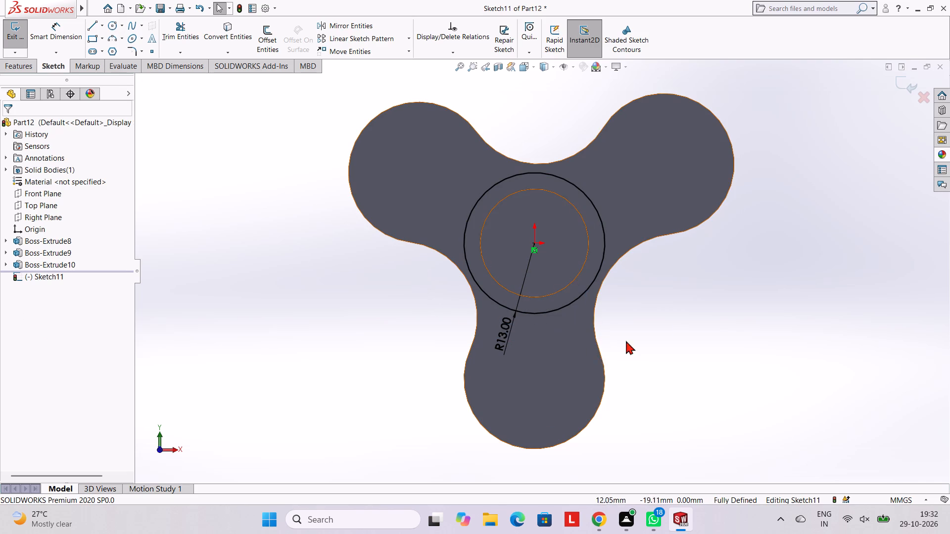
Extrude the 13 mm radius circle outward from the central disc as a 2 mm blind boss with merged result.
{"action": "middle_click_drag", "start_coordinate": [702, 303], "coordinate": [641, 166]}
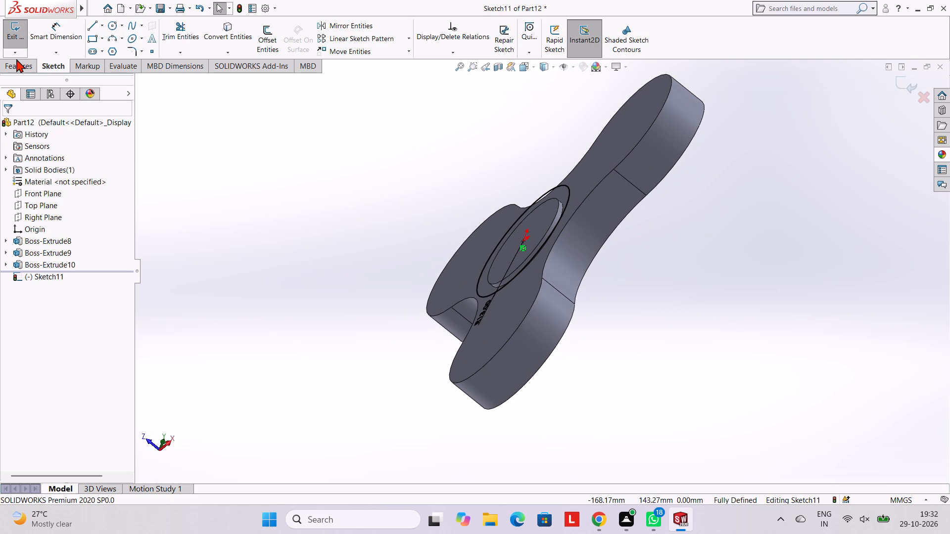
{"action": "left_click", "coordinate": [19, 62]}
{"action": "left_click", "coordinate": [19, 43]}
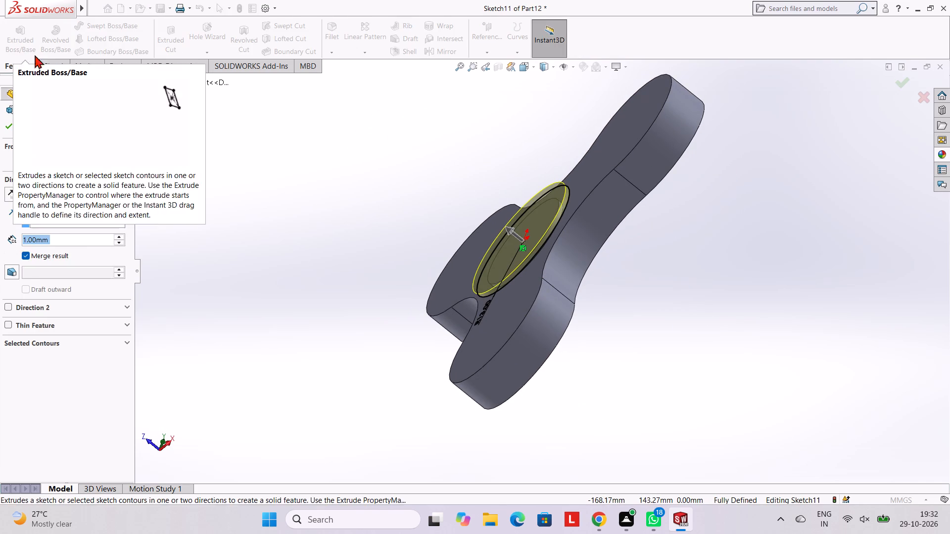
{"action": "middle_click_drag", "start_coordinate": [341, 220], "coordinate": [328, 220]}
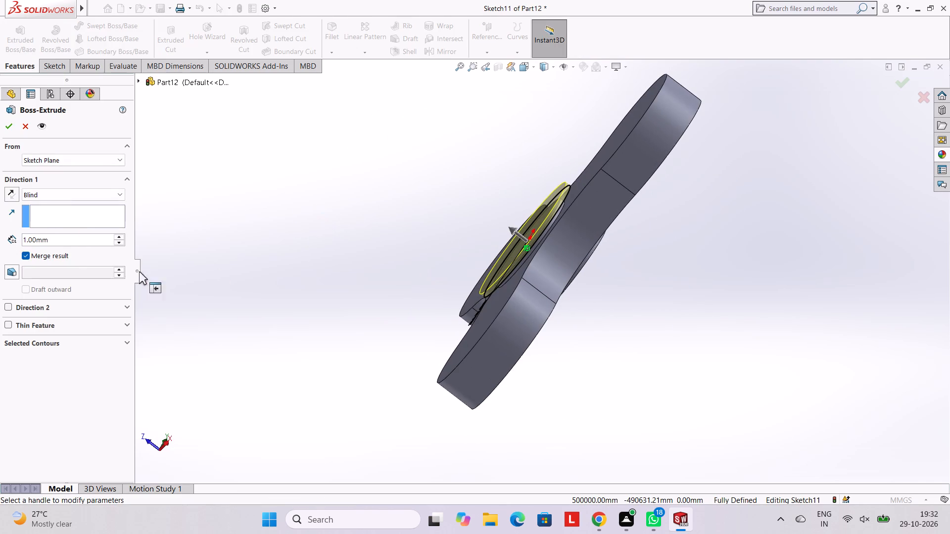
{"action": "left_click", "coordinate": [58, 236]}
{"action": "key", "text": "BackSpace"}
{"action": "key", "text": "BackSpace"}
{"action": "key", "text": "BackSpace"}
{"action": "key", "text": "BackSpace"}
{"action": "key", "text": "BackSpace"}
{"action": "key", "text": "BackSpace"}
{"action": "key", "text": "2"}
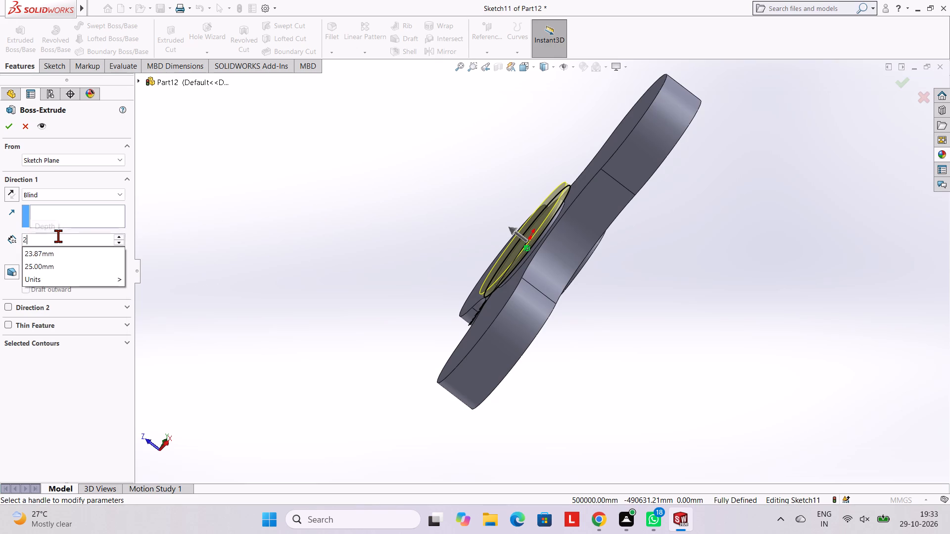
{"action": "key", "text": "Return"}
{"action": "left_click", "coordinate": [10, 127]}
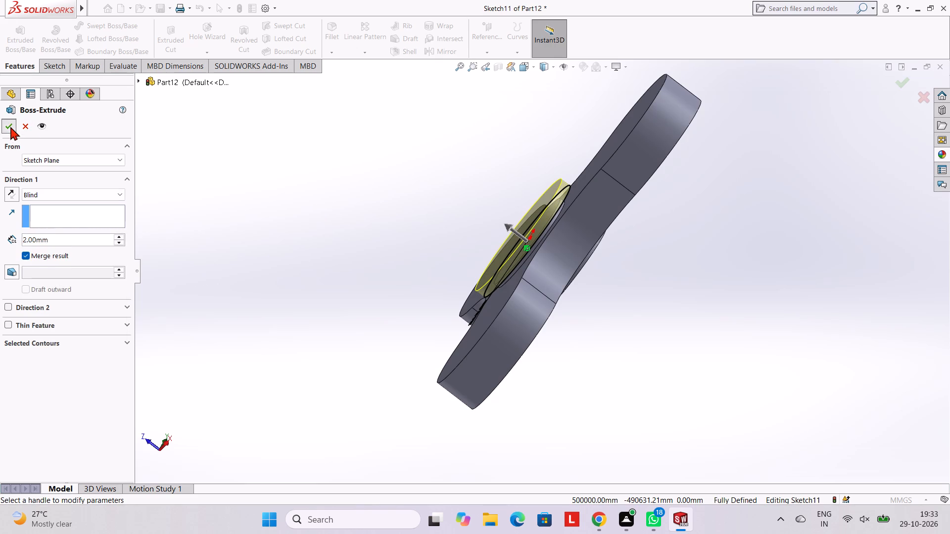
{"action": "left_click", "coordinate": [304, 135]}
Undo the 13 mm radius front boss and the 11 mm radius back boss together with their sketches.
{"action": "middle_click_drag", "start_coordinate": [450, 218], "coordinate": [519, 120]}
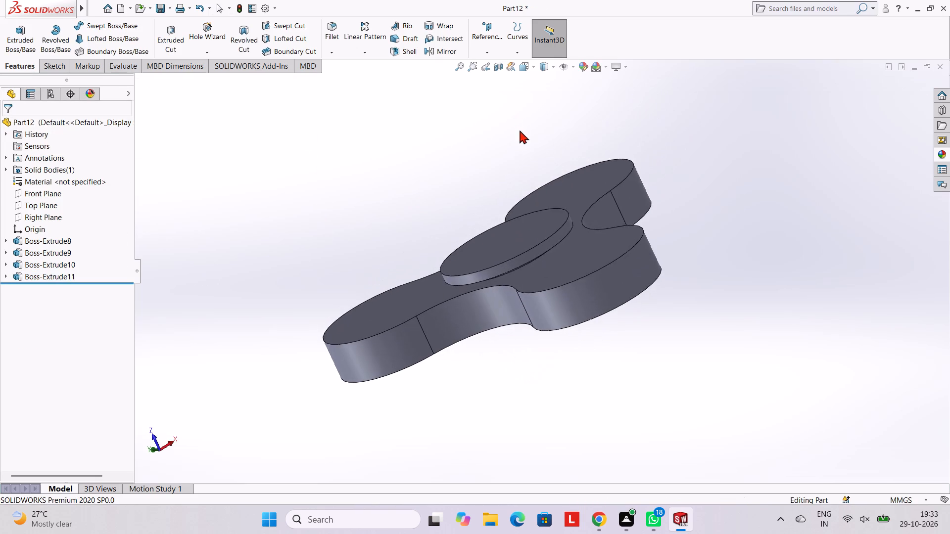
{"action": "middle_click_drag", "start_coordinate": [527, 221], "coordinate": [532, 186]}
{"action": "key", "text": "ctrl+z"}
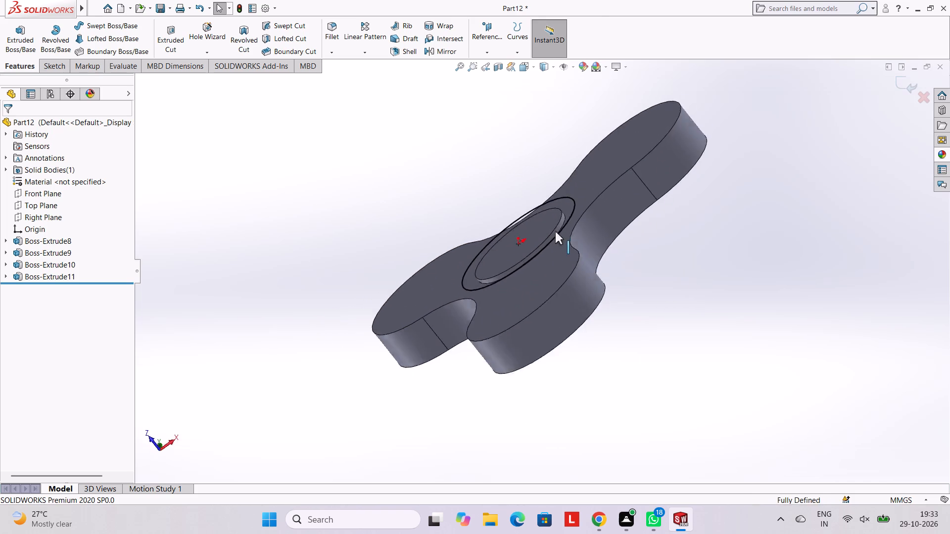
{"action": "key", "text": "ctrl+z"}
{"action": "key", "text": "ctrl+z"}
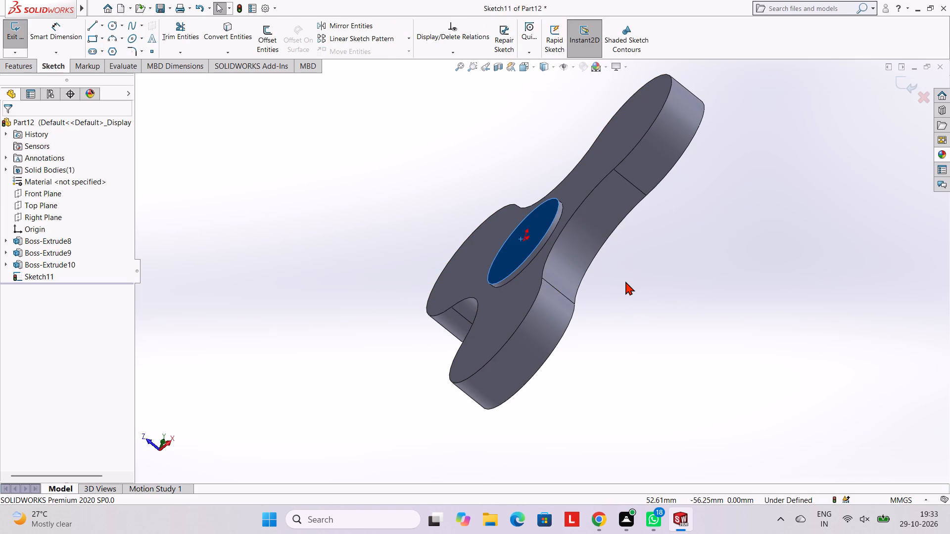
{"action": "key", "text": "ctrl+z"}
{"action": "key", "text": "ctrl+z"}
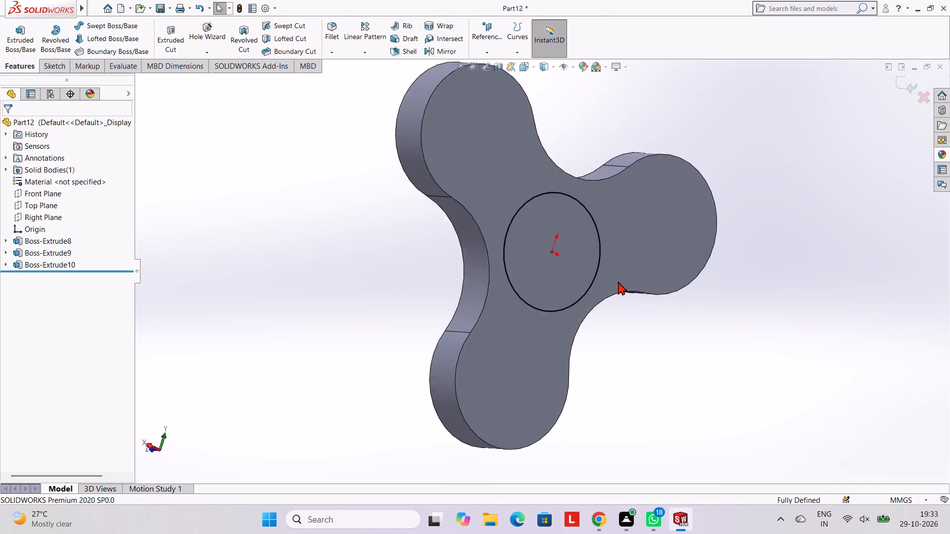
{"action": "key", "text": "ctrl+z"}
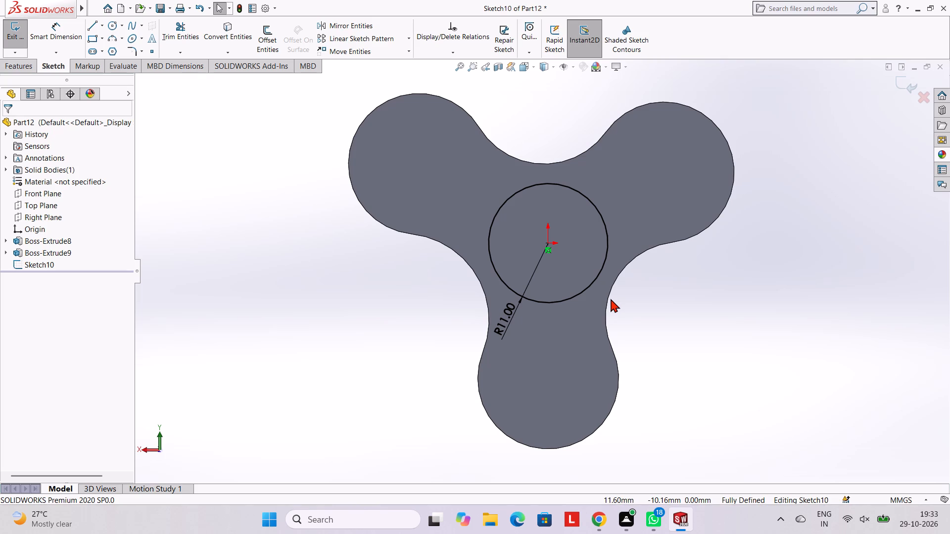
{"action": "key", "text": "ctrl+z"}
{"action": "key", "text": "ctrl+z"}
Undo the front 10 mm radius disc's extrusion and re-extrude its circle as a 1.5 mm blind boss merged with the body.
{"action": "key", "text": "ctrl+z"}
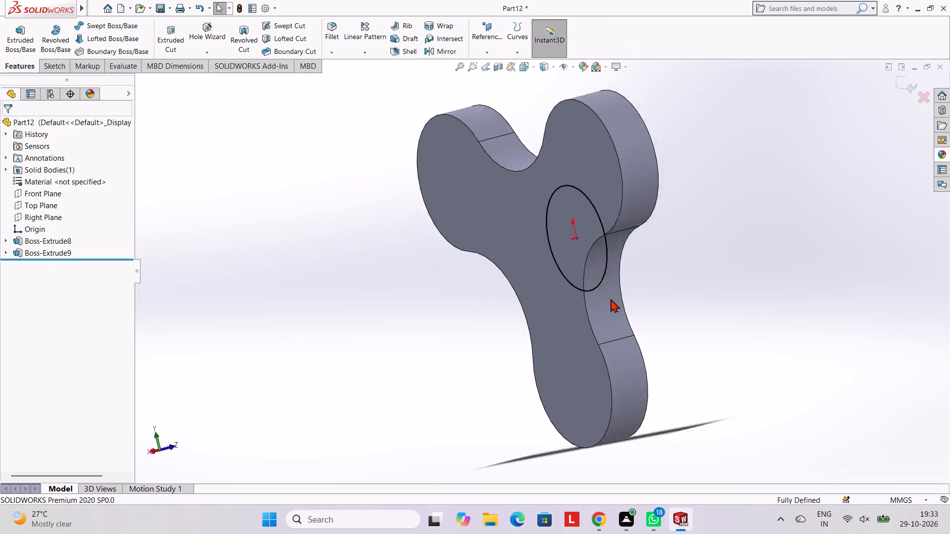
{"action": "middle_click_drag", "start_coordinate": [702, 307], "coordinate": [742, 234]}
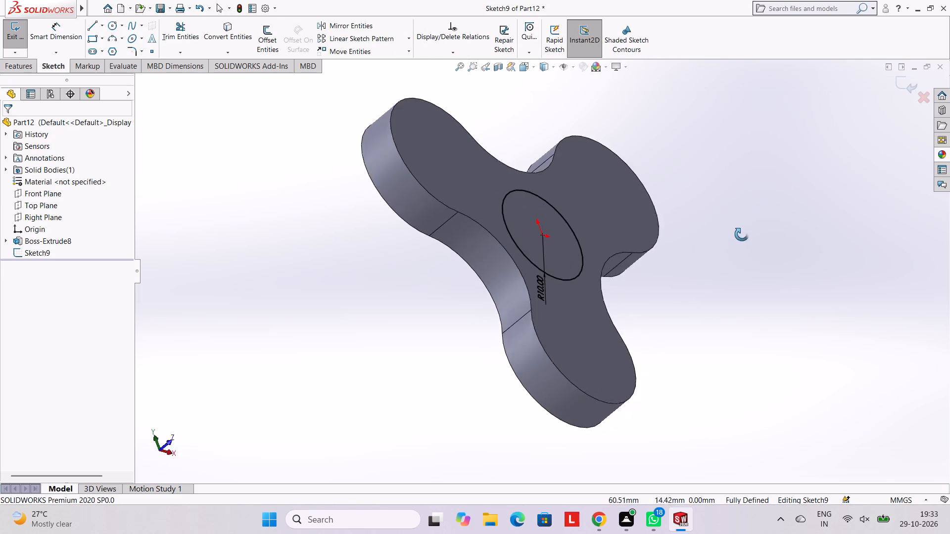
{"action": "middle_click_drag", "start_coordinate": [742, 234], "coordinate": [735, 248]}
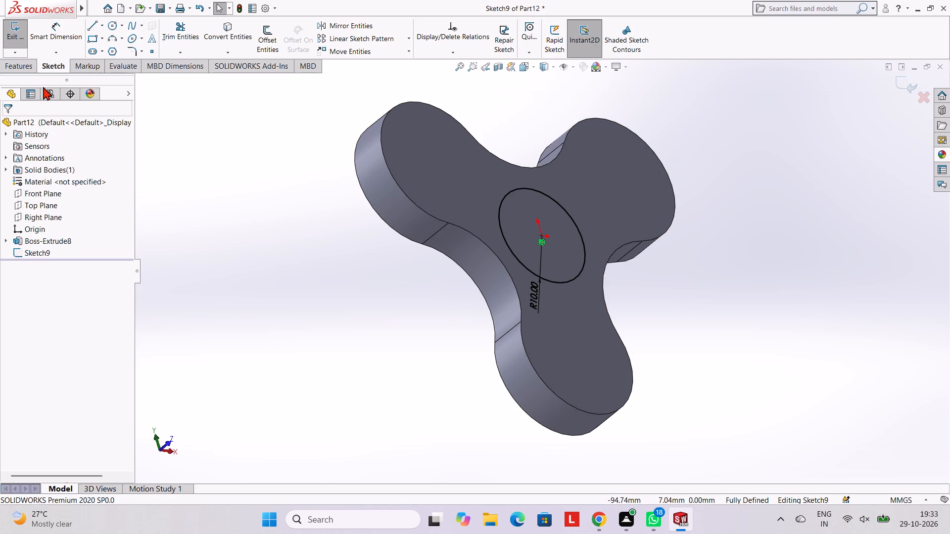
{"action": "left_click", "coordinate": [25, 70]}
{"action": "left_click", "coordinate": [19, 37]}
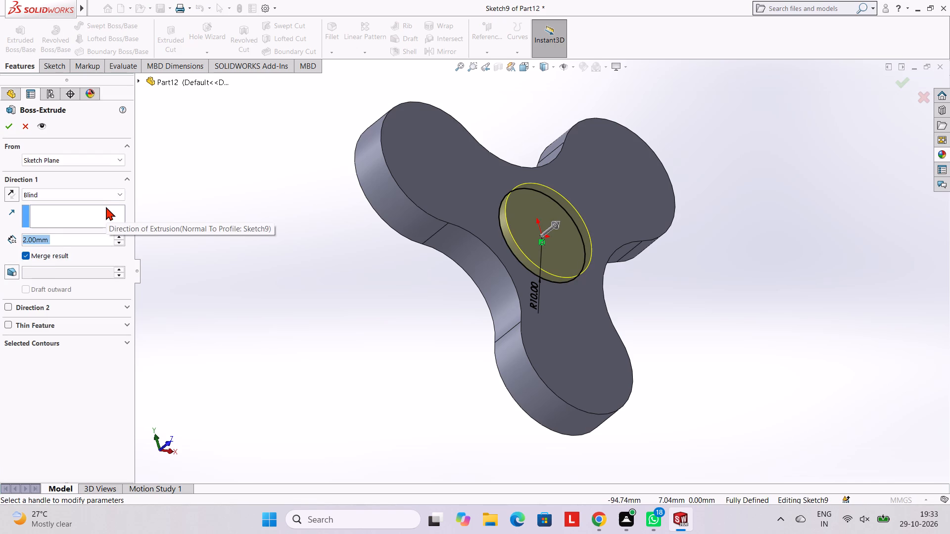
{"action": "type", "text": "1.5"}
{"action": "key", "text": "Return"}
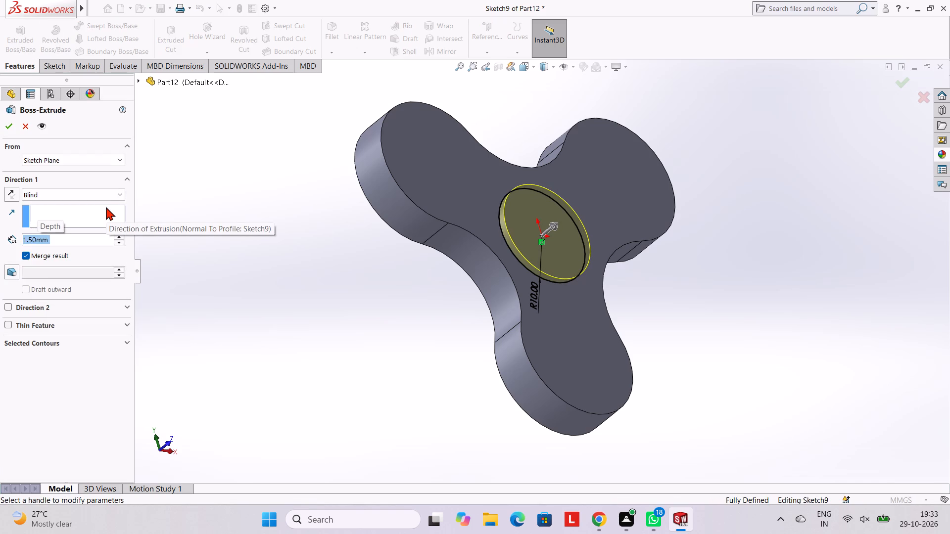
{"action": "left_click", "coordinate": [3, 127]}
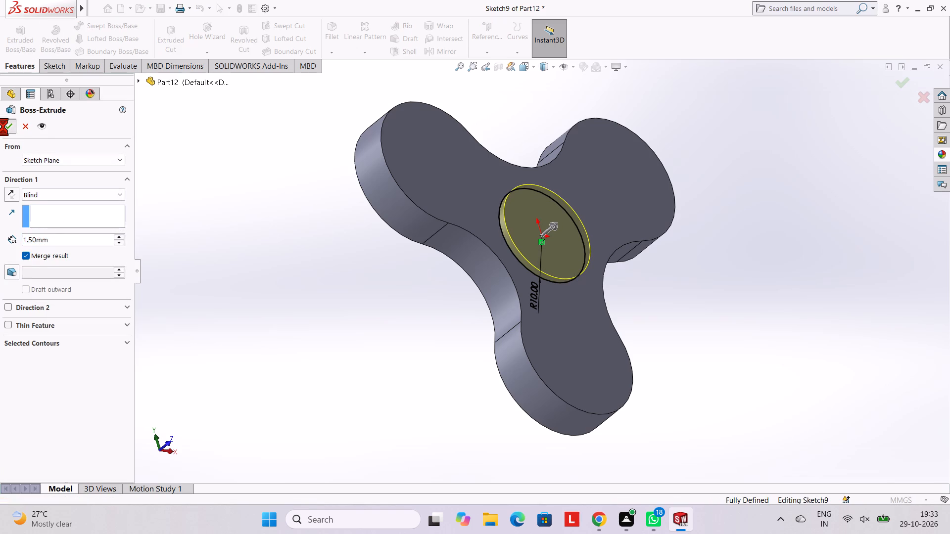
Sketch a circle of radius 11 mm centred on the origin on the flat back face of the three-lobed body.
{"action": "left_click", "coordinate": [224, 185]}
{"action": "middle_click_drag", "start_coordinate": [312, 245], "coordinate": [372, 264]}
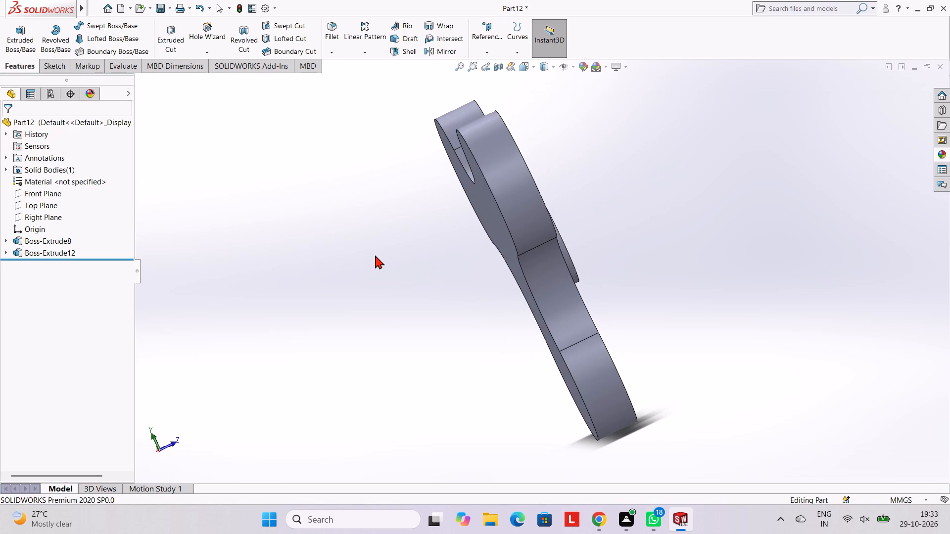
{"action": "middle_click_drag", "start_coordinate": [494, 281], "coordinate": [580, 242]}
{"action": "left_click", "coordinate": [520, 235]}
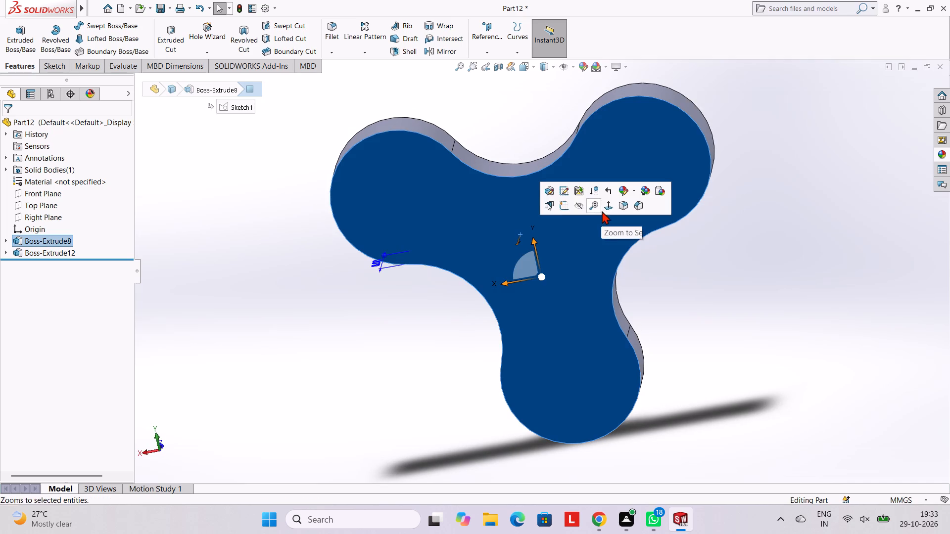
{"action": "left_click", "coordinate": [566, 206]}
{"action": "key", "text": "ctrl+8"}
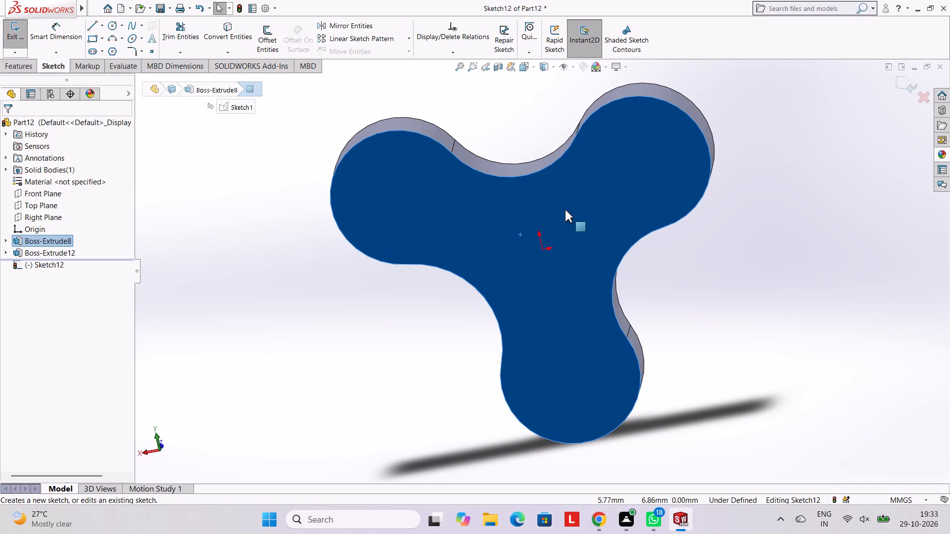
{"action": "left_click", "coordinate": [114, 28]}
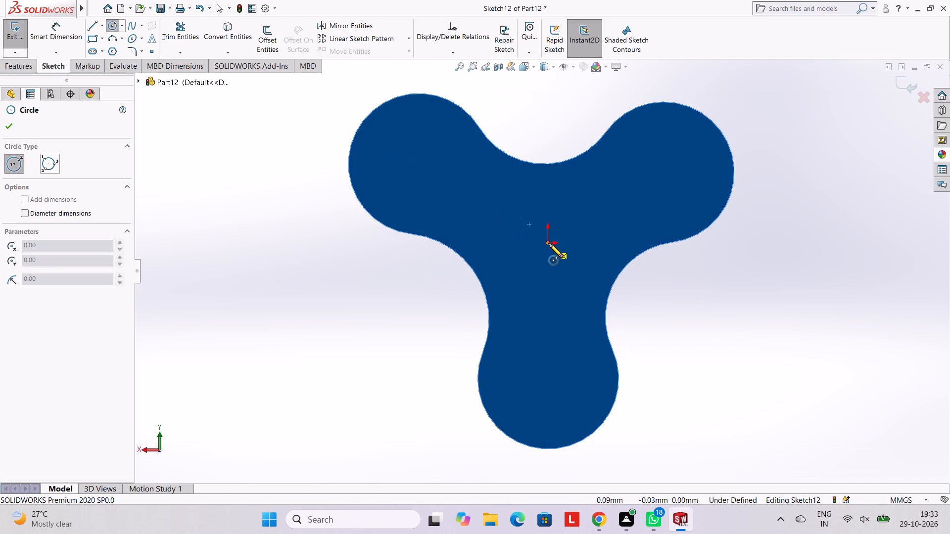
{"action": "left_click", "coordinate": [549, 243]}
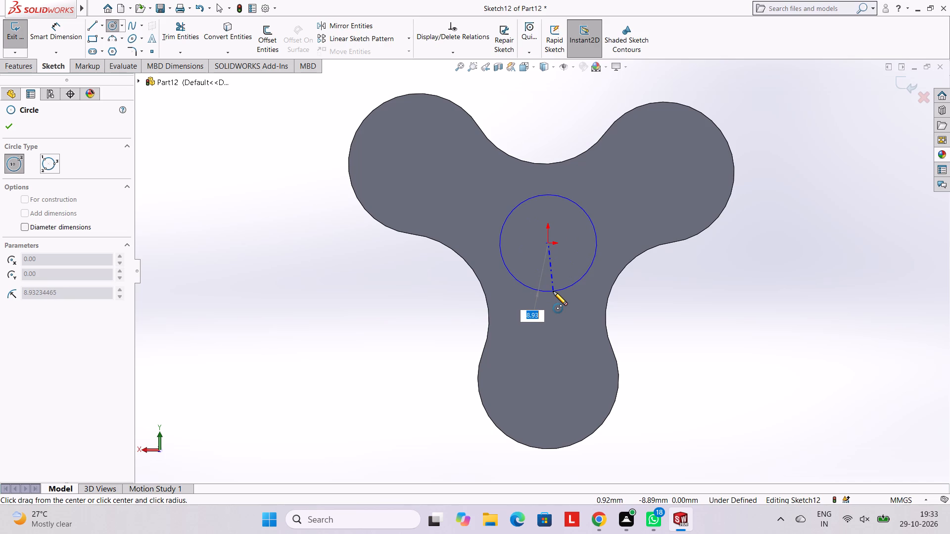
{"action": "type", "text": "11"}
{"action": "key", "text": "Return"}
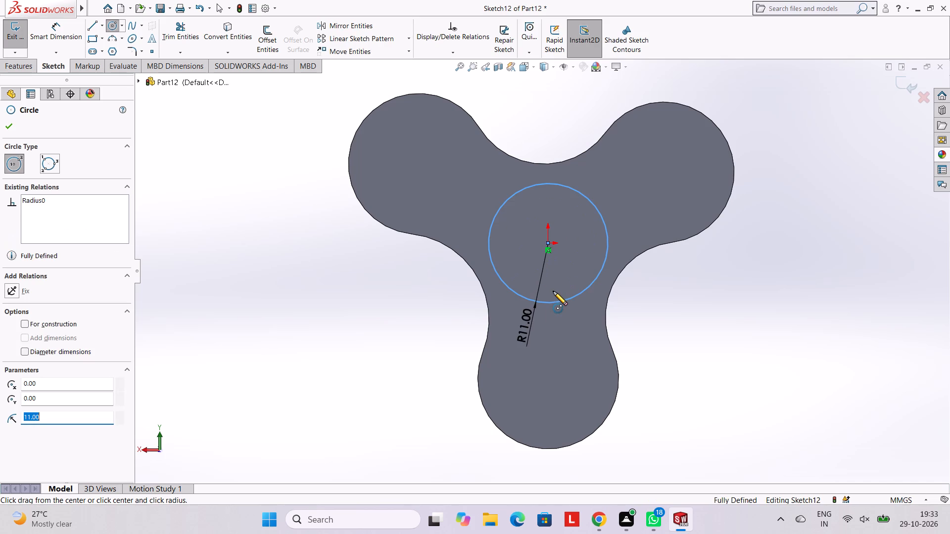
{"action": "key", "text": "Escape"}
{"action": "key", "text": "Escape"}
{"action": "key", "text": "Escape"}
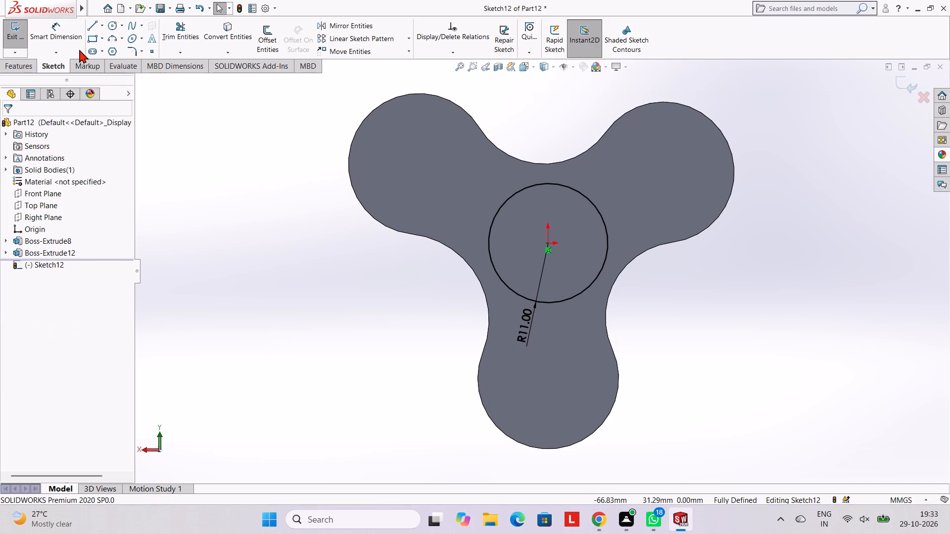
{"action": "left_click", "coordinate": [61, 34]}
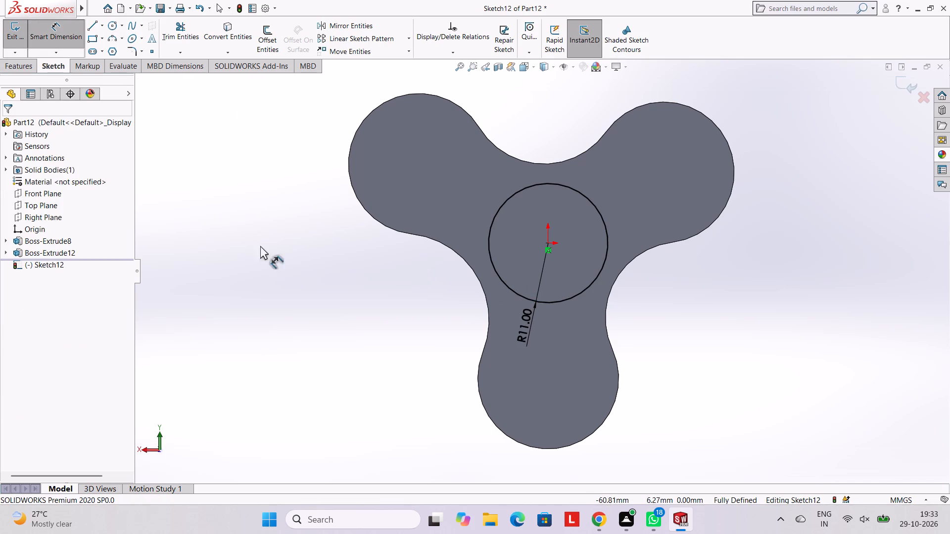
Extrude the 11 mm radius circle outward from the back face as a 1.5 mm blind boss with merged result.
{"action": "left_click", "coordinate": [15, 59]}
{"action": "left_click", "coordinate": [23, 44]}
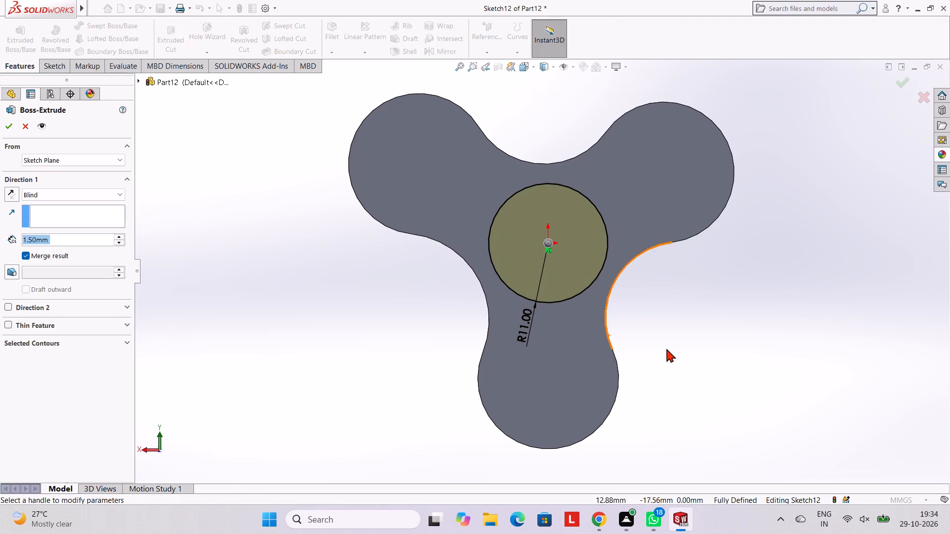
{"action": "middle_click_drag", "start_coordinate": [683, 352], "coordinate": [600, 293]}
{"action": "middle_click_drag", "start_coordinate": [630, 279], "coordinate": [622, 279]}
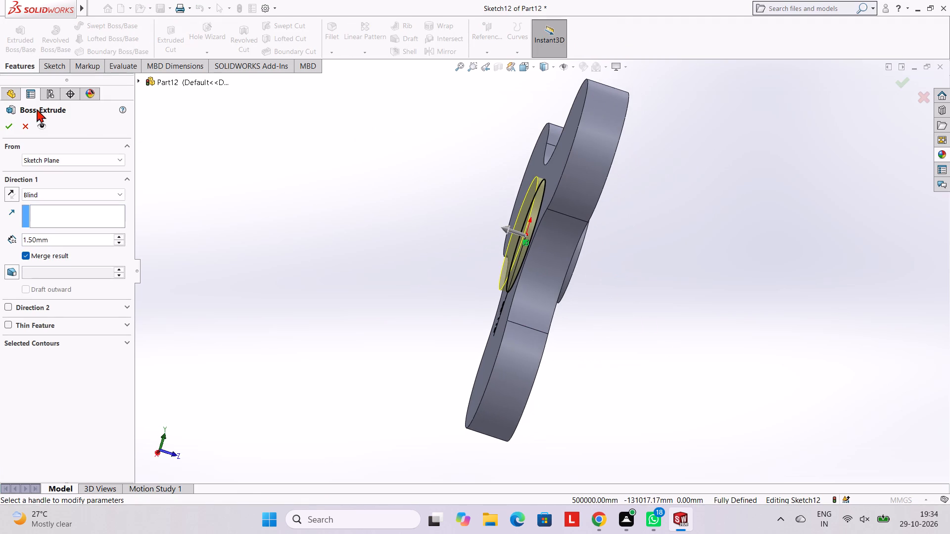
{"action": "left_click", "coordinate": [9, 125]}
{"action": "key", "text": "Escape"}
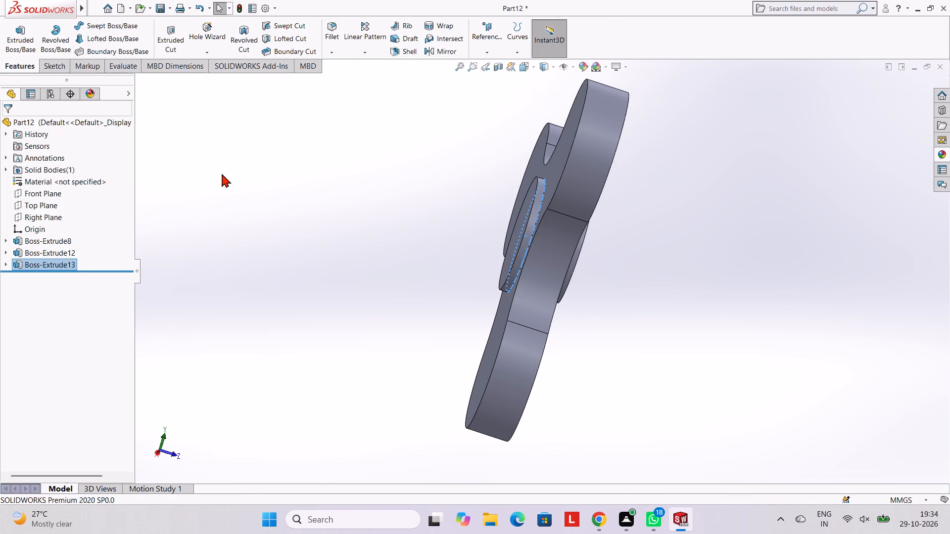
{"action": "left_click", "coordinate": [357, 205]}
Sketch a circle of radius 13 mm centred on the origin on the outer face of the 11 mm radius back disc.
{"action": "middle_click_drag", "start_coordinate": [460, 223], "coordinate": [492, 223]}
{"action": "left_click", "coordinate": [519, 232]}
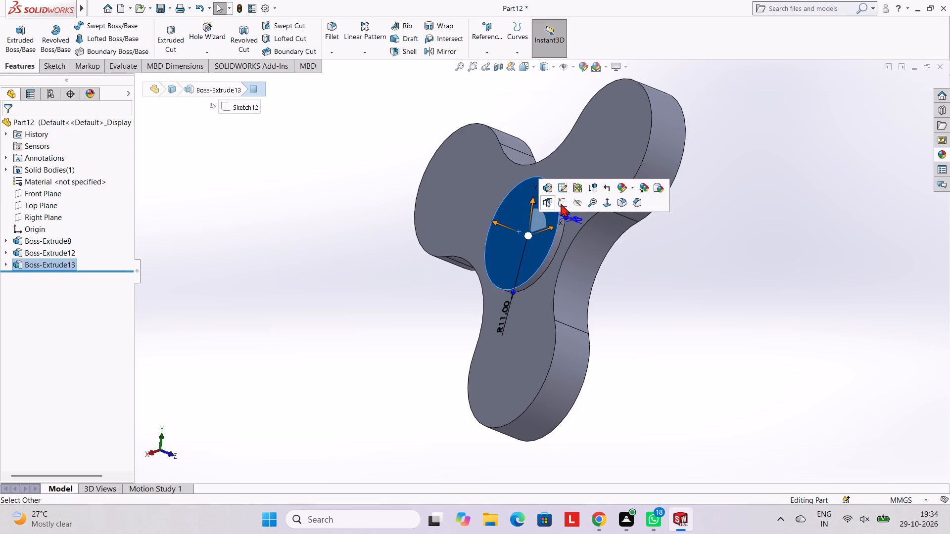
{"action": "left_click", "coordinate": [563, 207]}
{"action": "key", "text": "ctrl+8"}
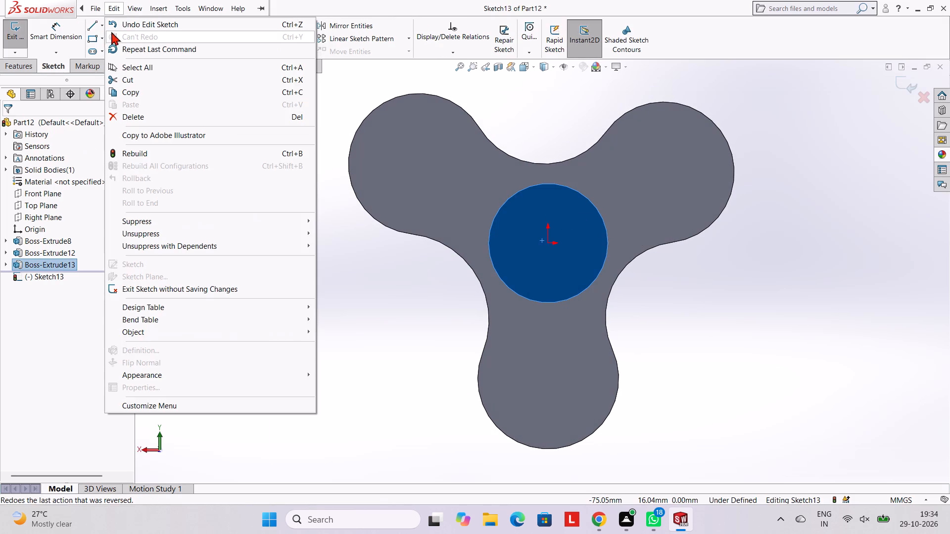
{"action": "left_click_drag", "start_coordinate": [356, 251], "coordinate": [365, 259]}
{"action": "left_click", "coordinate": [111, 31]}
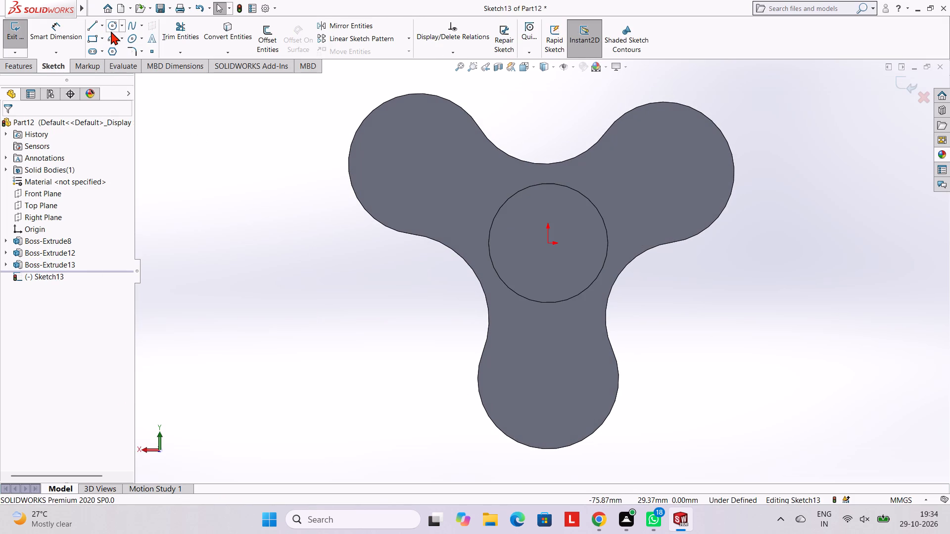
{"action": "left_click", "coordinate": [547, 242]}
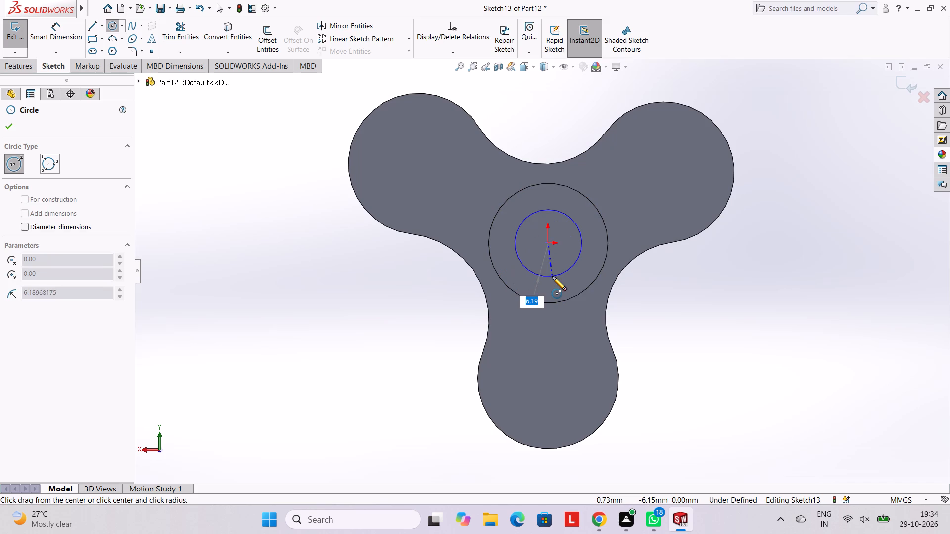
{"action": "type", "text": "13"}
{"action": "key", "text": "Return"}
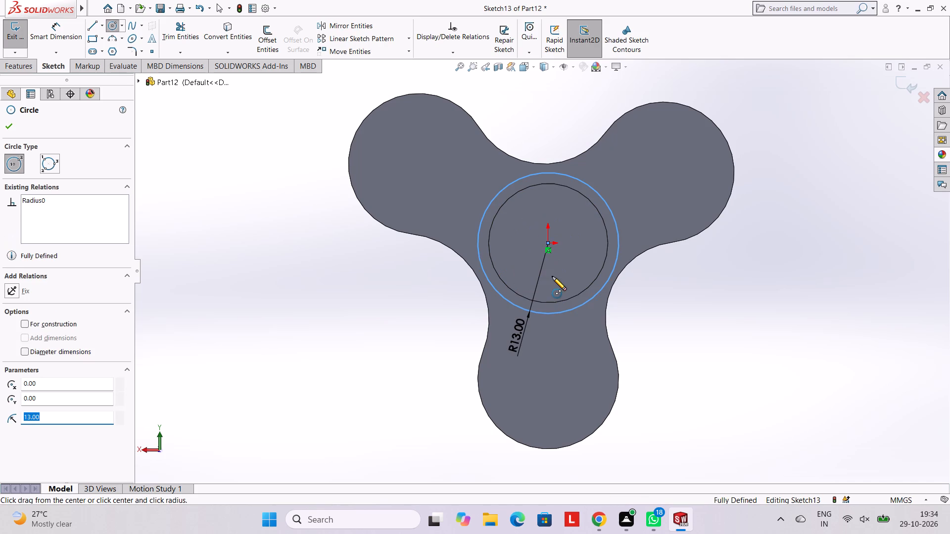
{"action": "key", "text": "Escape"}
{"action": "key", "text": "Escape"}
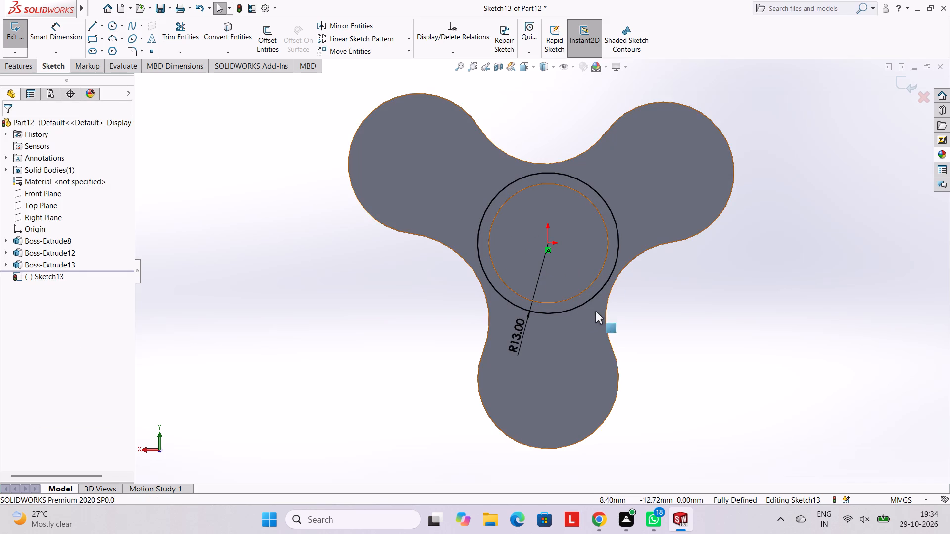
Extrude the back 13 mm radius circle outward as a 2 mm blind boss with merged result.
{"action": "left_click", "coordinate": [27, 68]}
{"action": "left_click", "coordinate": [21, 44]}
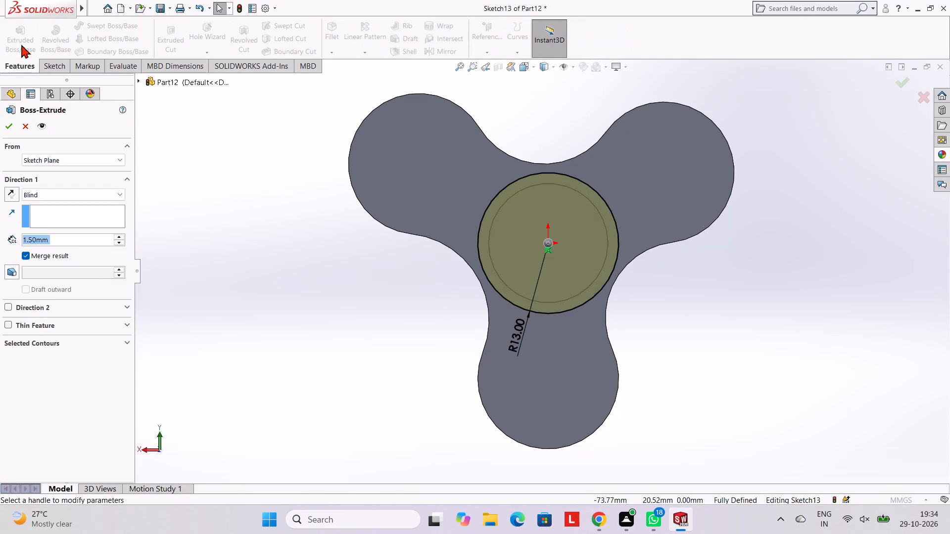
{"action": "middle_click_drag", "start_coordinate": [682, 313], "coordinate": [603, 265]}
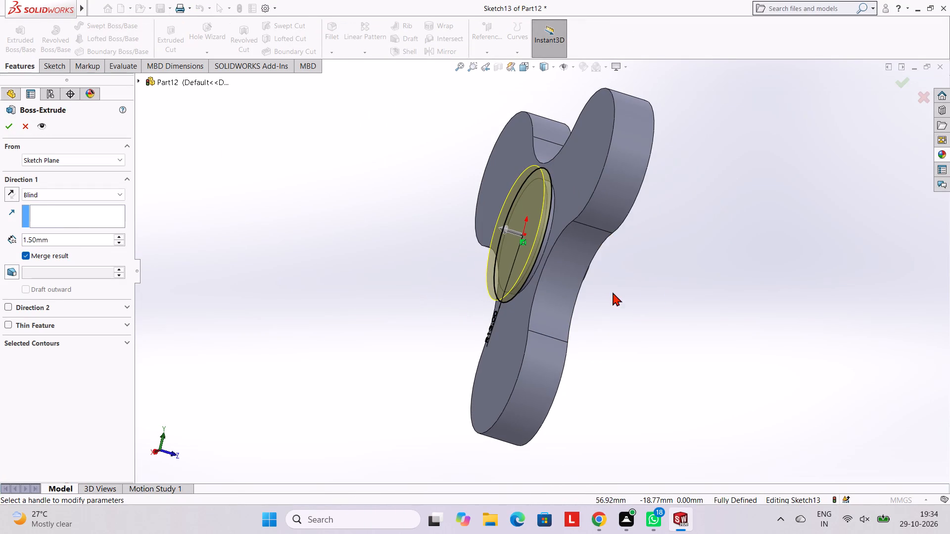
{"action": "middle_click_drag", "start_coordinate": [597, 289], "coordinate": [576, 283]}
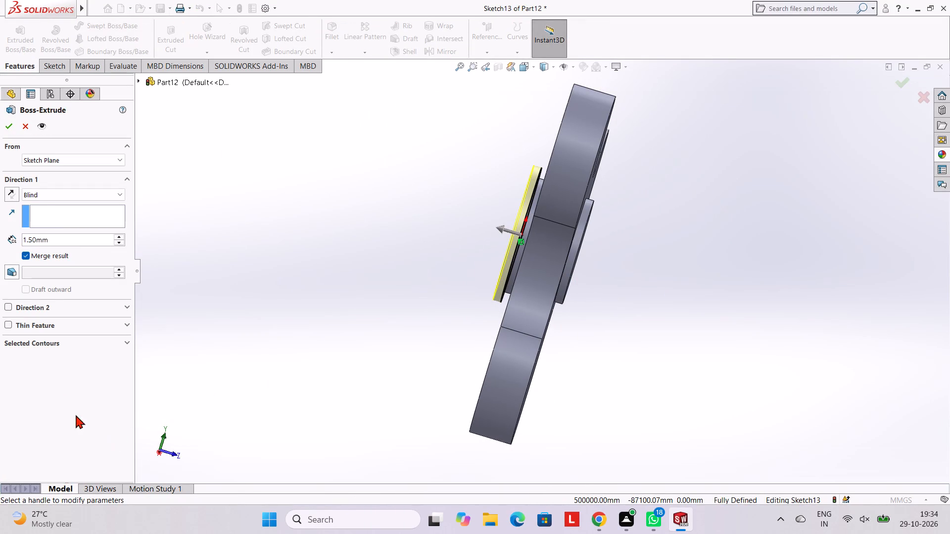
{"action": "left_click", "coordinate": [65, 236]}
{"action": "key", "text": "BackSpace"}
{"action": "key", "text": "BackSpace"}
{"action": "key", "text": "BackSpace"}
{"action": "key", "text": "BackSpace"}
{"action": "key", "text": "BackSpace"}
{"action": "key", "text": "BackSpace"}
{"action": "key", "text": "BackSpace"}
{"action": "key", "text": "BackSpace"}
{"action": "key", "text": "BackSpace"}
{"action": "key", "text": "BackSpace"}
{"action": "key", "text": "BackSpace"}
{"action": "key", "text": "2"}
{"action": "key", "text": "Return"}
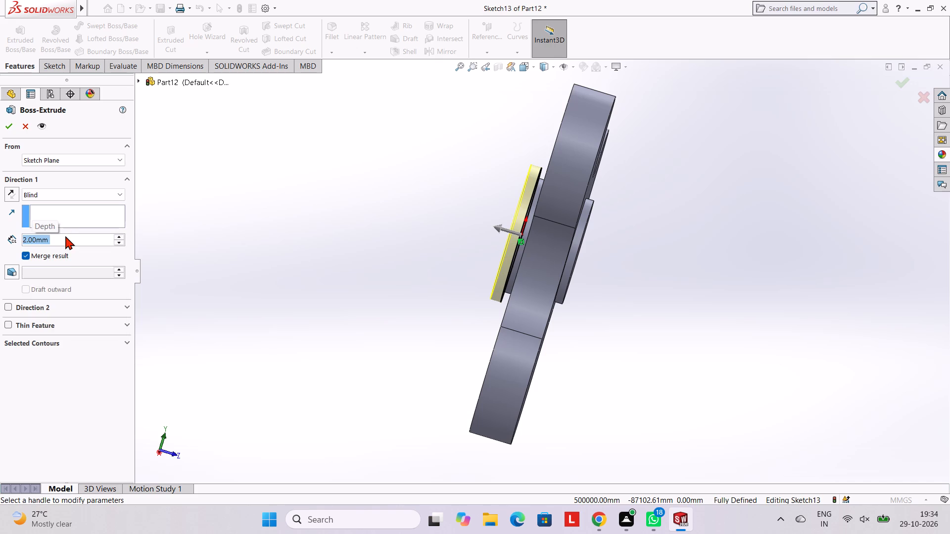
{"action": "left_click", "coordinate": [1, 124]}
{"action": "left_click", "coordinate": [165, 155]}
Sketch a circle of radius 13 mm centred on the origin on the outer face of the front 10 mm radius disc.
{"action": "middle_click_drag", "start_coordinate": [311, 223], "coordinate": [420, 160]}
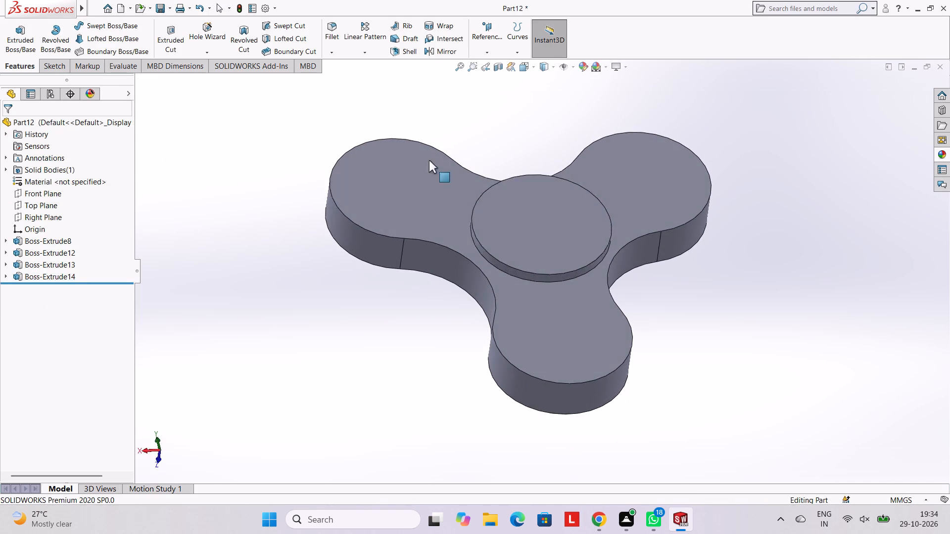
{"action": "middle_click_drag", "start_coordinate": [613, 255], "coordinate": [577, 166]}
{"action": "middle_click_drag", "start_coordinate": [613, 223], "coordinate": [558, 183]}
{"action": "middle_click_drag", "start_coordinate": [704, 336], "coordinate": [658, 201]}
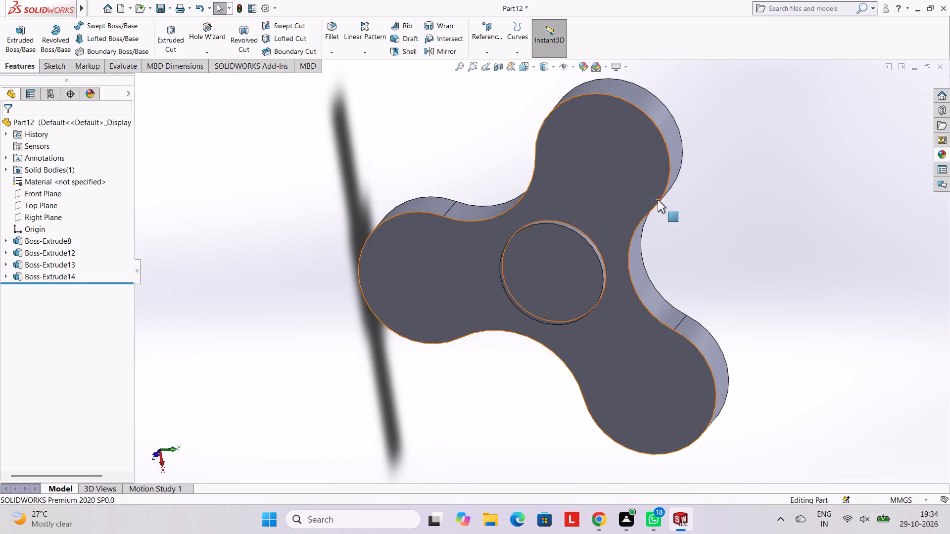
{"action": "left_click", "coordinate": [508, 280]}
{"action": "left_click", "coordinate": [550, 252]}
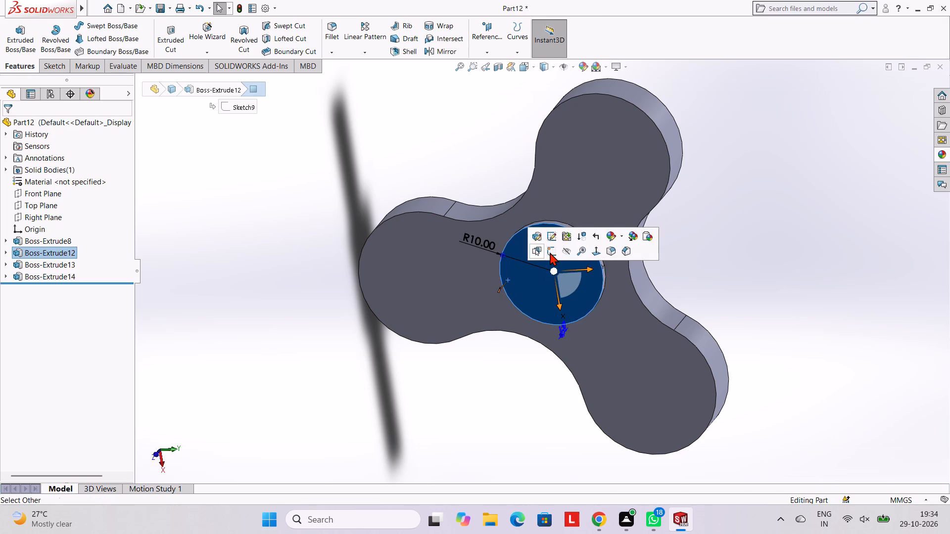
{"action": "key", "text": "ctrl+8"}
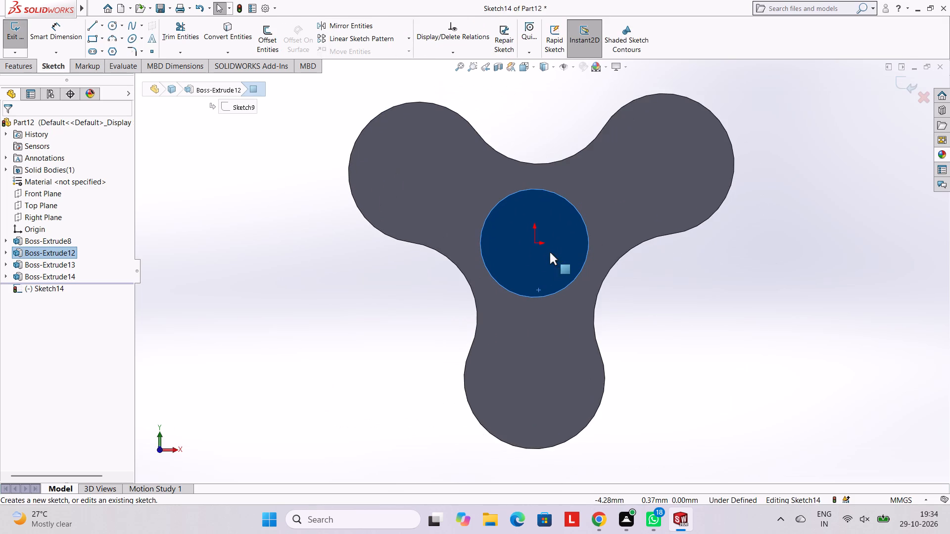
{"action": "left_click", "coordinate": [114, 22]}
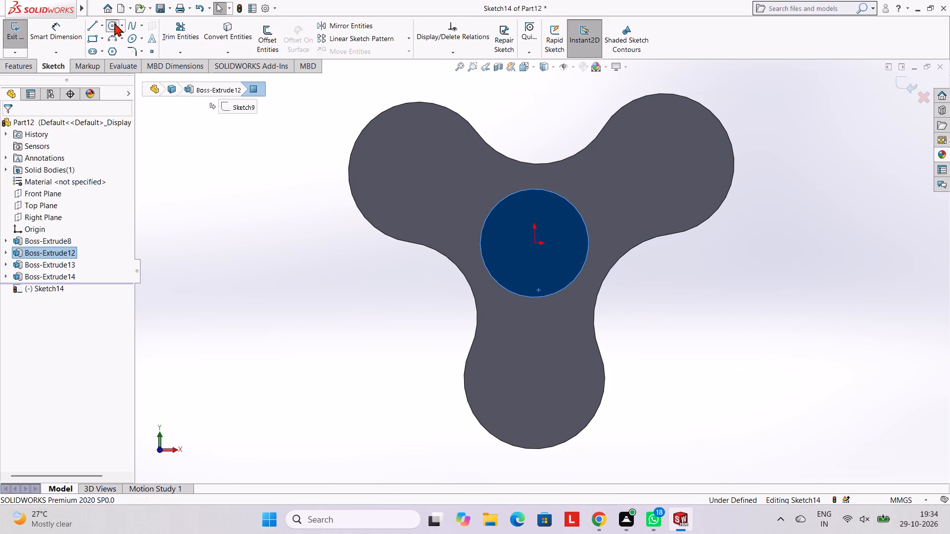
{"action": "left_click", "coordinate": [535, 243]}
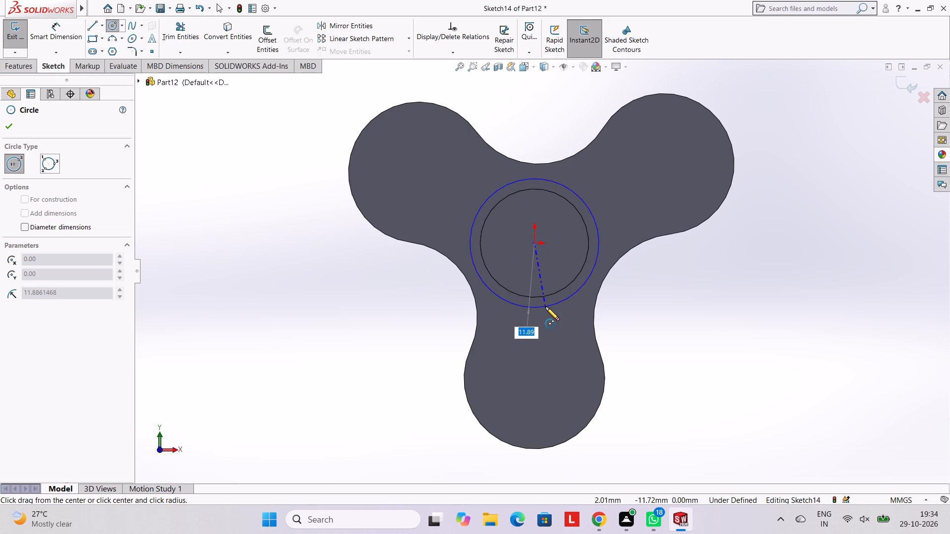
{"action": "type", "text": "13"}
{"action": "key", "text": "Return"}
{"action": "key", "text": "Escape"}
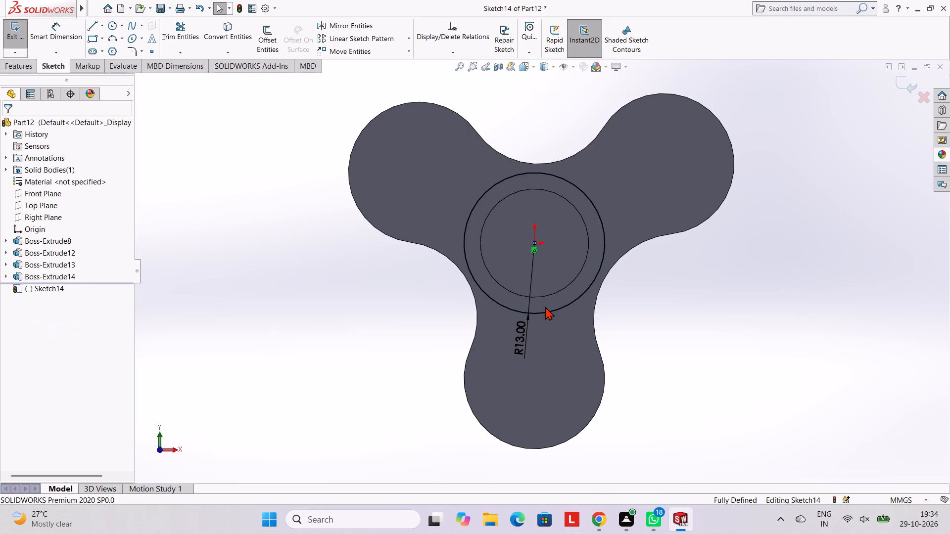
{"action": "key", "text": "Escape"}
{"action": "key", "text": "Escape"}
{"action": "left_click", "coordinate": [20, 56]}
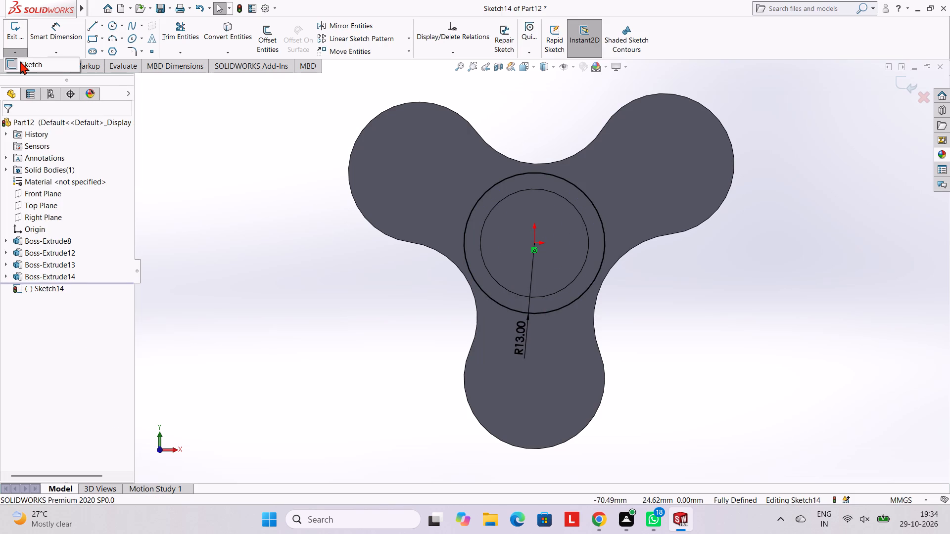
{"action": "key", "text": "Escape"}
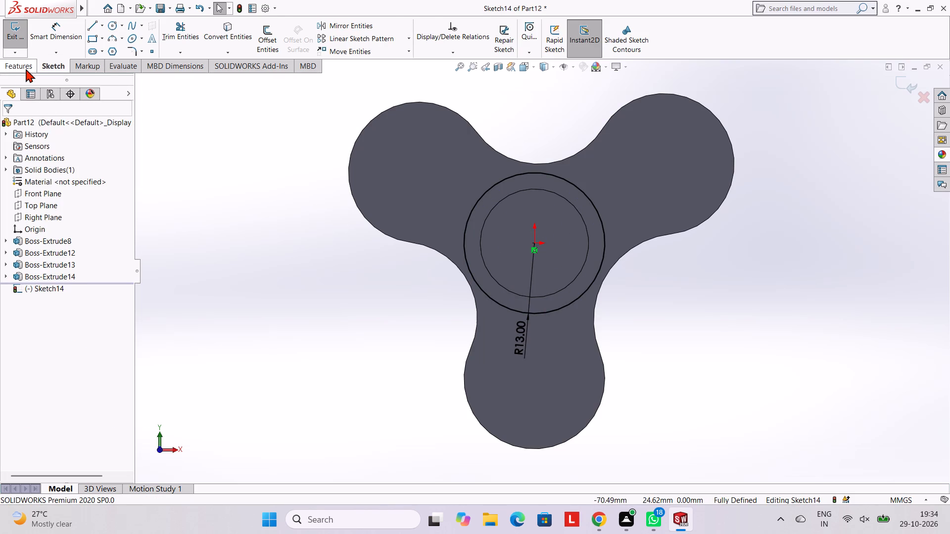
Extrude the front 13 mm radius circle outward as a 2 mm blind boss with merged result.
{"action": "left_click", "coordinate": [26, 69]}
{"action": "left_click", "coordinate": [19, 40]}
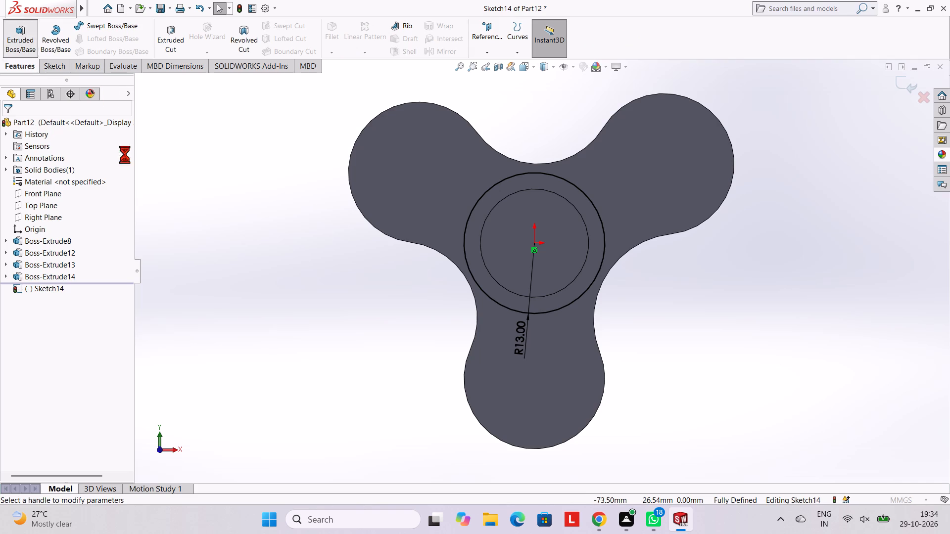
{"action": "middle_click_drag", "start_coordinate": [781, 278], "coordinate": [614, 183]}
{"action": "middle_click_drag", "start_coordinate": [587, 261], "coordinate": [646, 269]}
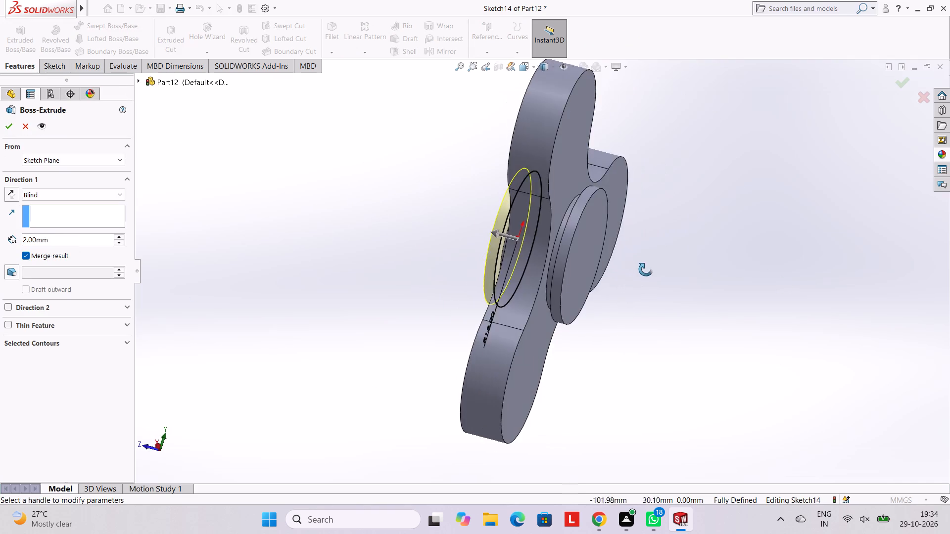
{"action": "middle_click_drag", "start_coordinate": [646, 269], "coordinate": [662, 267]}
{"action": "left_click", "coordinate": [8, 124]}
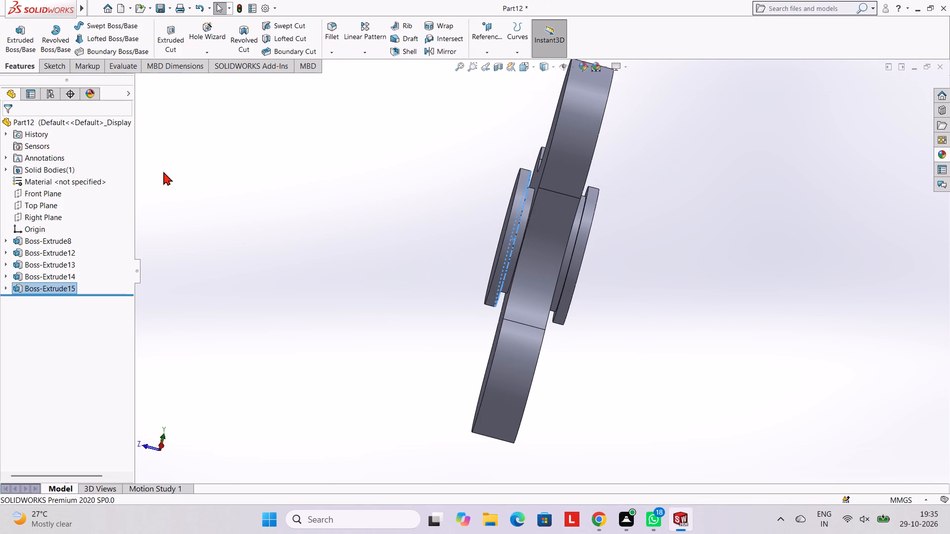
{"action": "left_click", "coordinate": [316, 198]}
{"action": "middle_click_drag", "start_coordinate": [623, 244], "coordinate": [610, 246]}
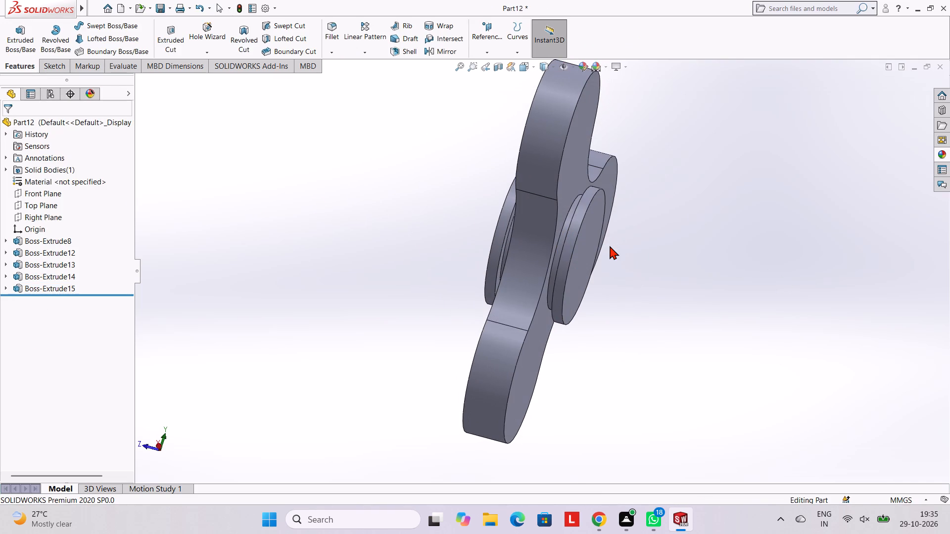
Examine the spinner from the side and at an angle, checking the raised discs and caps on both faces.
{"action": "middle_click_drag", "start_coordinate": [659, 240], "coordinate": [634, 239]}
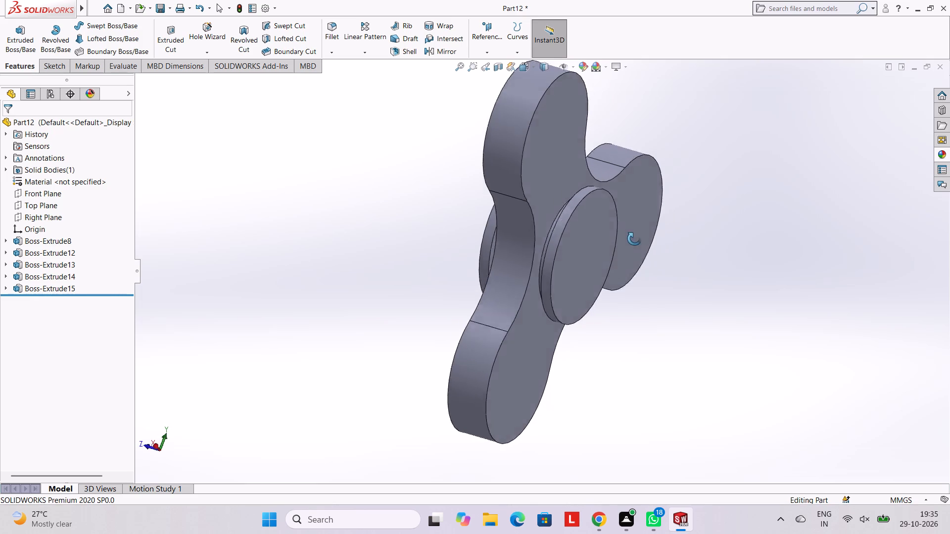
{"action": "middle_click_drag", "start_coordinate": [634, 239], "coordinate": [625, 240]}
{"action": "scroll", "coordinate": [756, 264], "scroll_direction": "up", "scroll_amount": 2}
{"action": "middle_click_drag", "start_coordinate": [752, 260], "coordinate": [731, 259]}
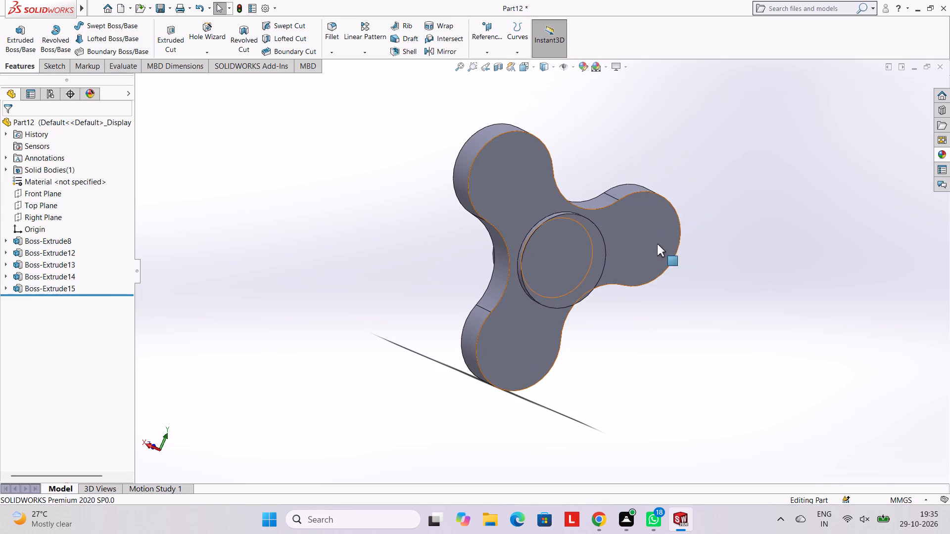
{"action": "scroll", "coordinate": [584, 245], "scroll_direction": "up", "scroll_amount": 2}
{"action": "scroll", "coordinate": [585, 242], "scroll_direction": "down", "scroll_amount": 3}
{"action": "middle_click_drag", "start_coordinate": [543, 234], "coordinate": [599, 255]}
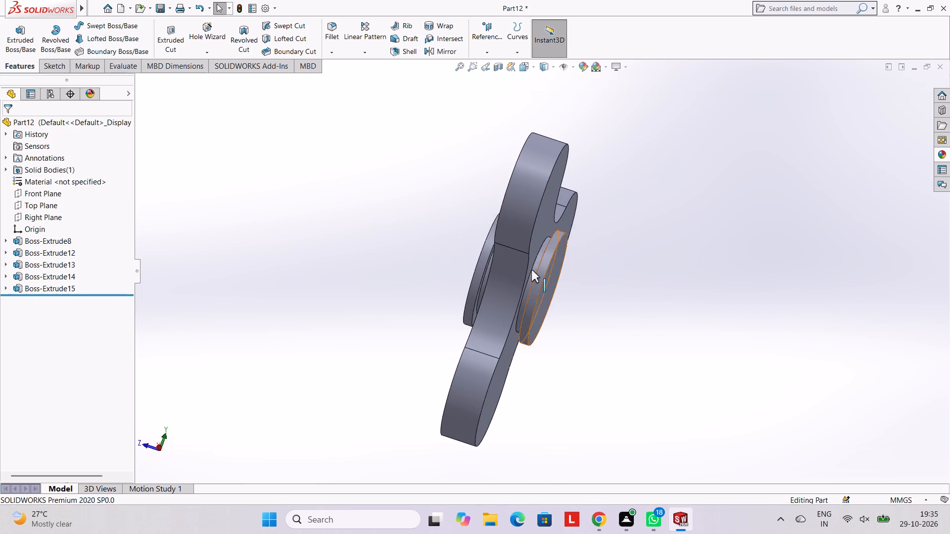
{"action": "middle_click_drag", "start_coordinate": [529, 270], "coordinate": [542, 248]}
{"action": "scroll", "coordinate": [598, 265], "scroll_direction": "up", "scroll_amount": 3}
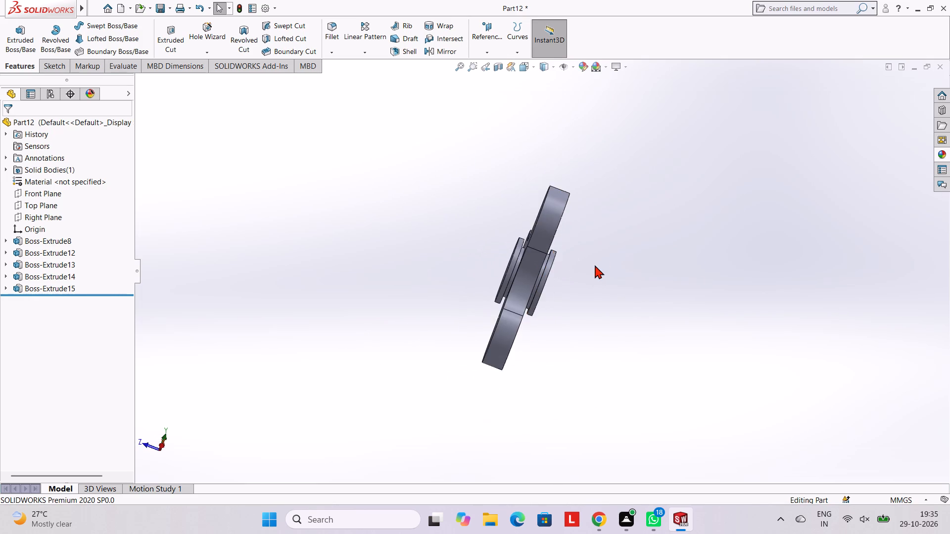
{"action": "scroll", "coordinate": [555, 250], "scroll_direction": "down", "scroll_amount": 11}
{"action": "scroll", "coordinate": [583, 288], "scroll_direction": "up", "scroll_amount": 6}
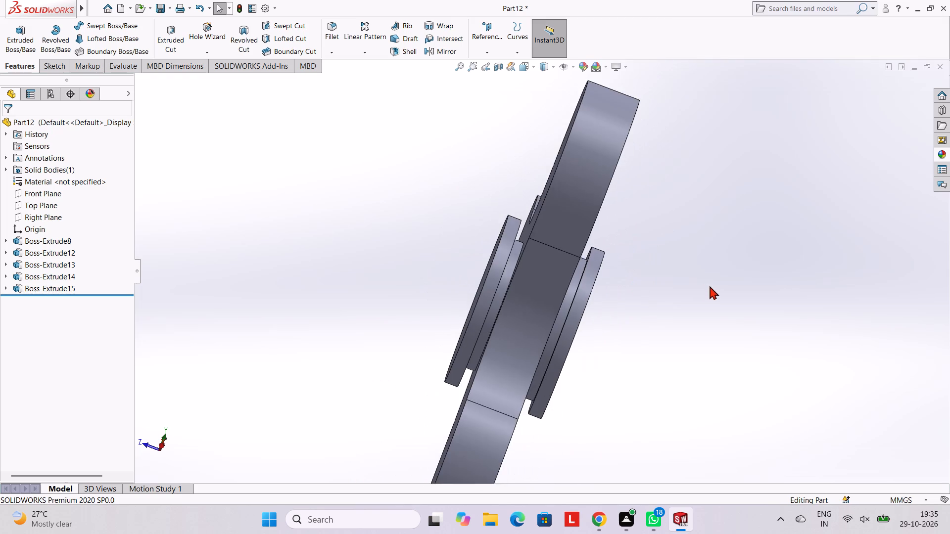
{"action": "scroll", "coordinate": [569, 312], "scroll_direction": "up", "scroll_amount": 7}
{"action": "middle_click_drag", "start_coordinate": [559, 287], "coordinate": [517, 281]}
{"action": "scroll", "coordinate": [532, 272], "scroll_direction": "down", "scroll_amount": 8}
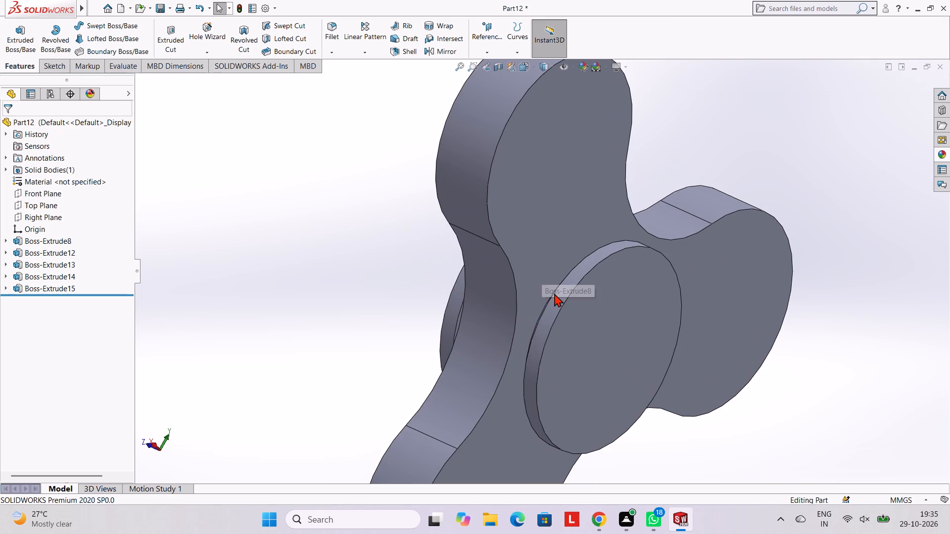
{"action": "scroll", "coordinate": [576, 295], "scroll_direction": "up", "scroll_amount": 2}
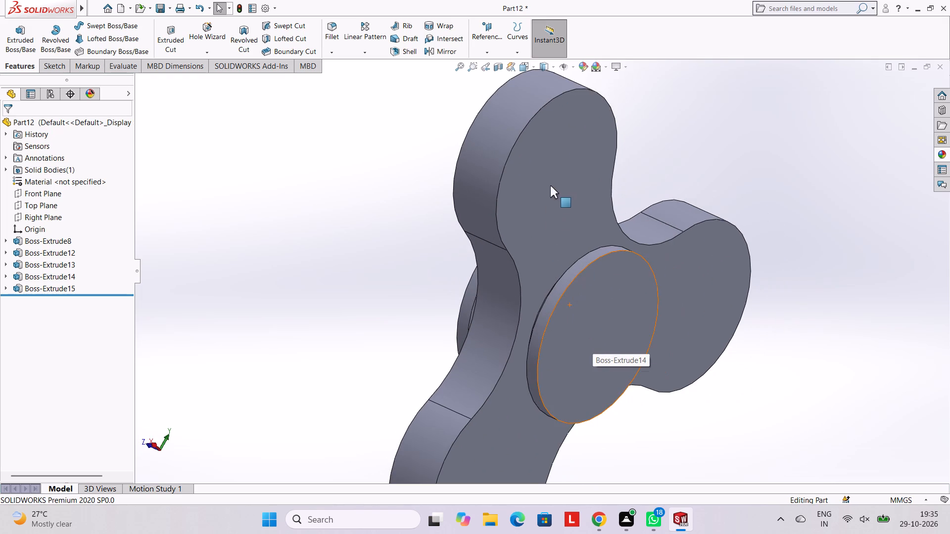
Open a new sketch on the flat back face of the three-lobed body, viewed normal to it.
{"action": "left_click", "coordinate": [552, 183]}
{"action": "left_click", "coordinate": [597, 155]}
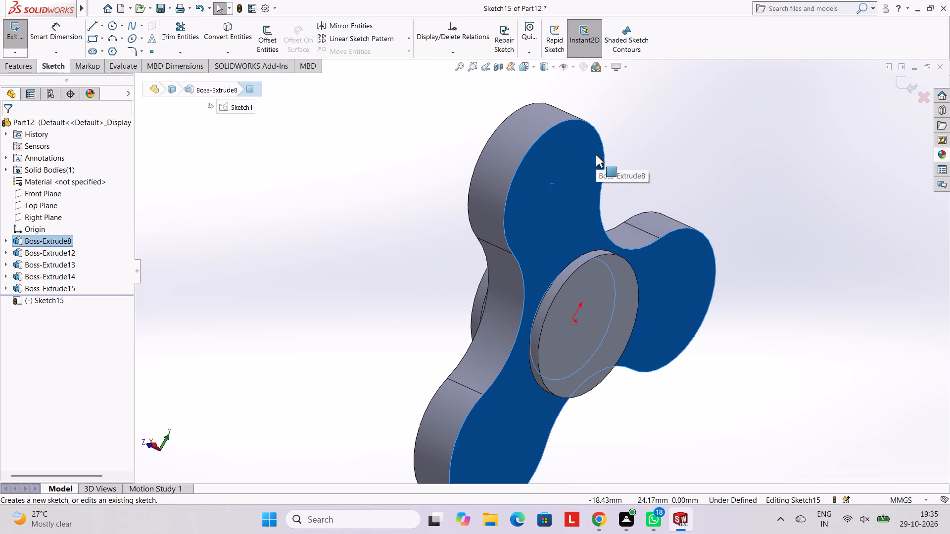
{"action": "key", "text": "ctrl+8"}
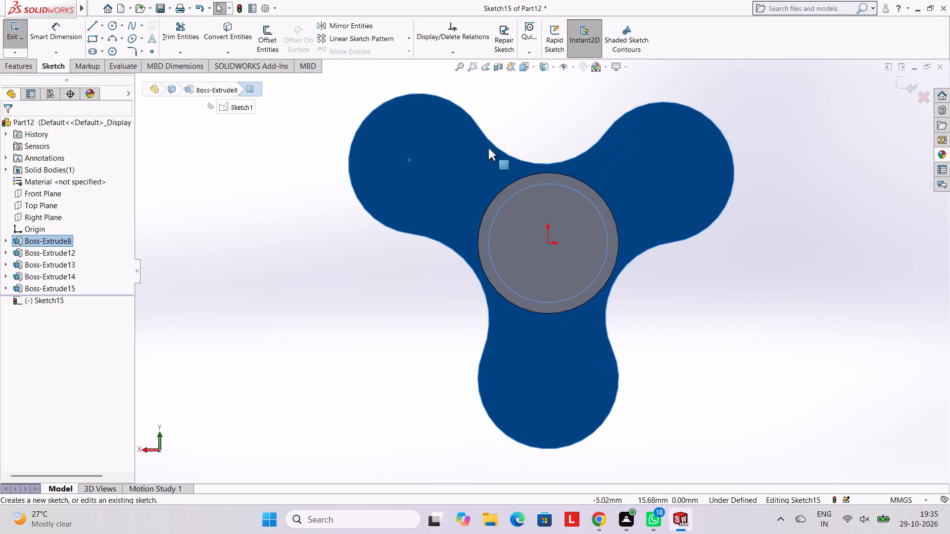
{"action": "scroll", "coordinate": [473, 120], "scroll_direction": "up", "scroll_amount": 2}
{"action": "scroll", "coordinate": [477, 152], "scroll_direction": "down", "scroll_amount": 2}
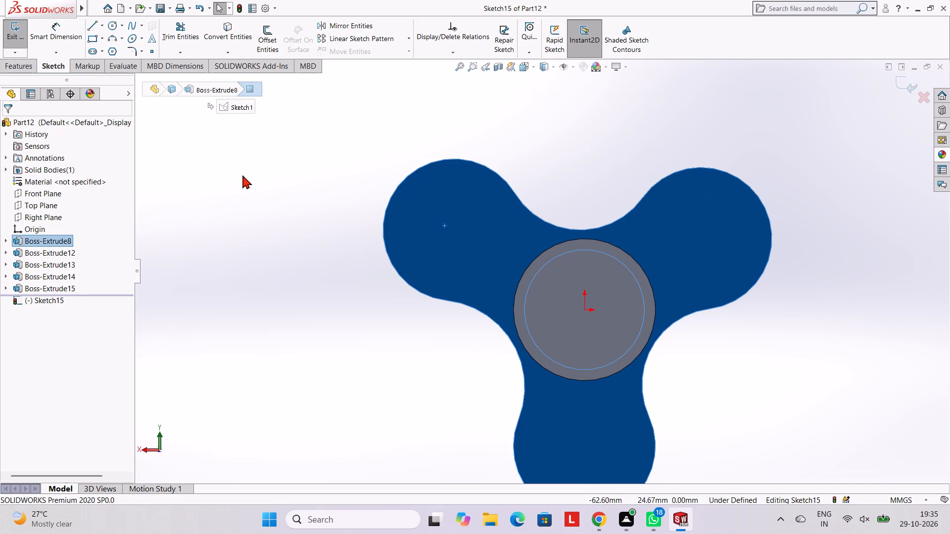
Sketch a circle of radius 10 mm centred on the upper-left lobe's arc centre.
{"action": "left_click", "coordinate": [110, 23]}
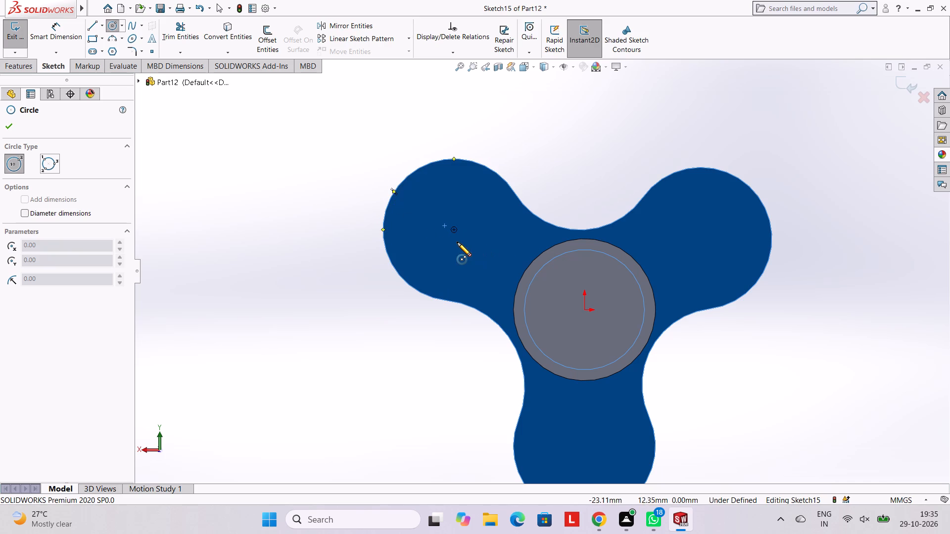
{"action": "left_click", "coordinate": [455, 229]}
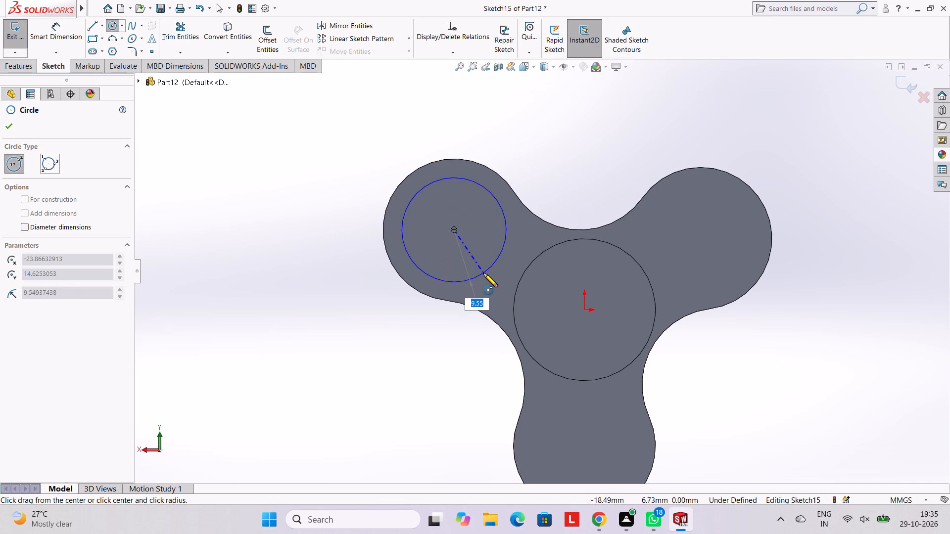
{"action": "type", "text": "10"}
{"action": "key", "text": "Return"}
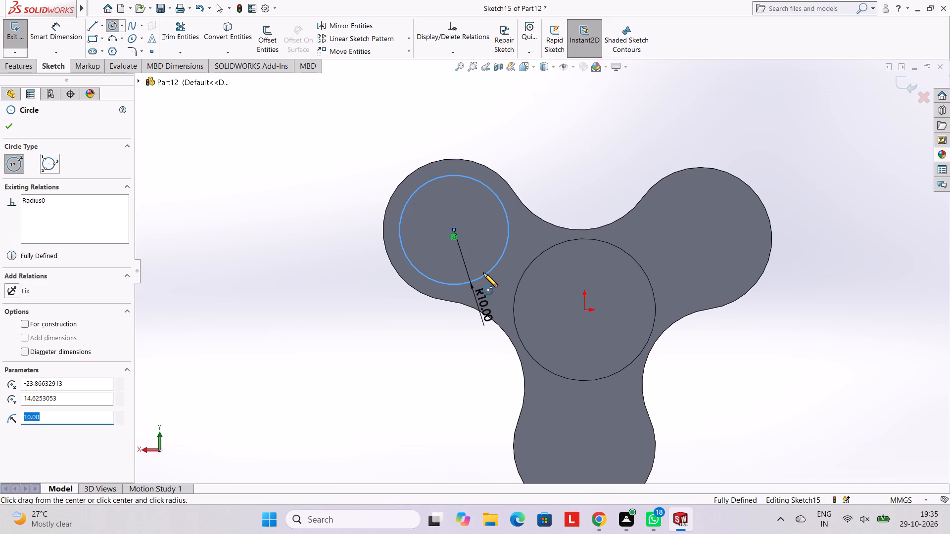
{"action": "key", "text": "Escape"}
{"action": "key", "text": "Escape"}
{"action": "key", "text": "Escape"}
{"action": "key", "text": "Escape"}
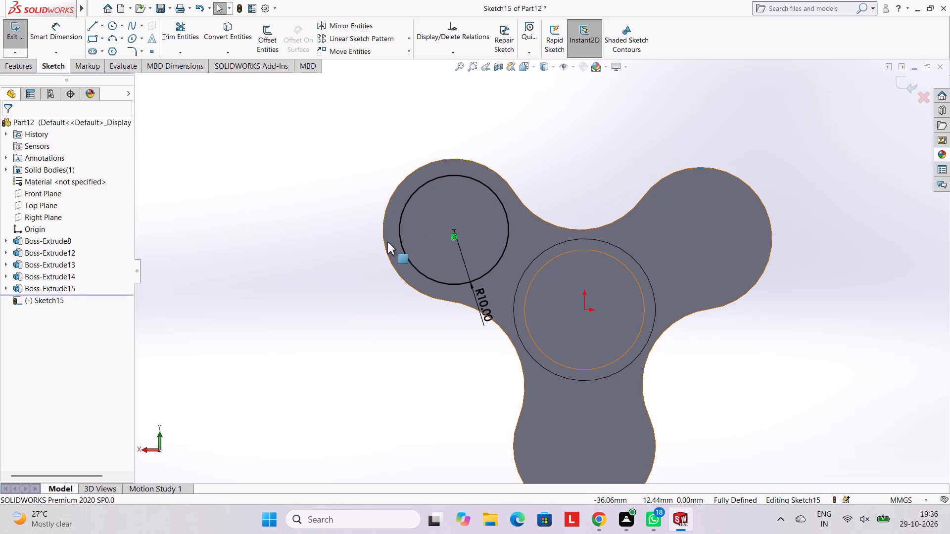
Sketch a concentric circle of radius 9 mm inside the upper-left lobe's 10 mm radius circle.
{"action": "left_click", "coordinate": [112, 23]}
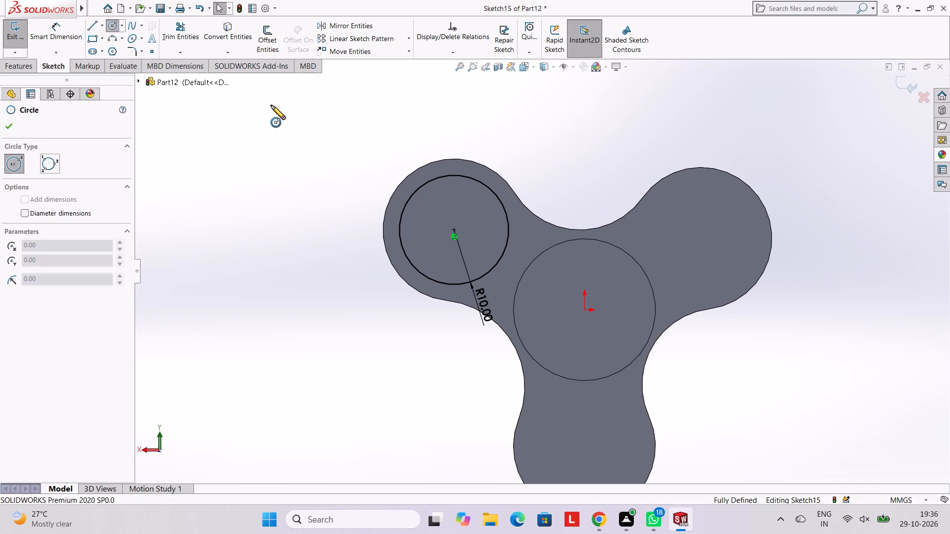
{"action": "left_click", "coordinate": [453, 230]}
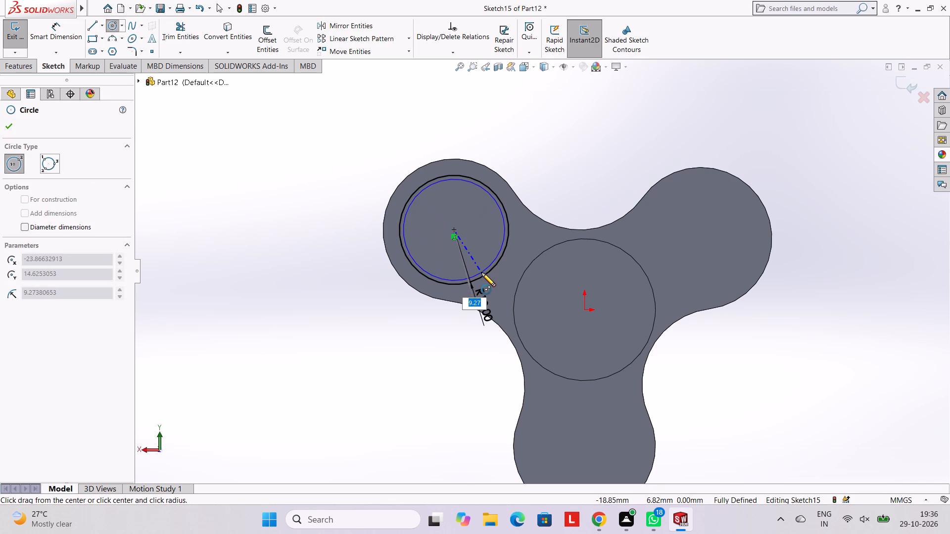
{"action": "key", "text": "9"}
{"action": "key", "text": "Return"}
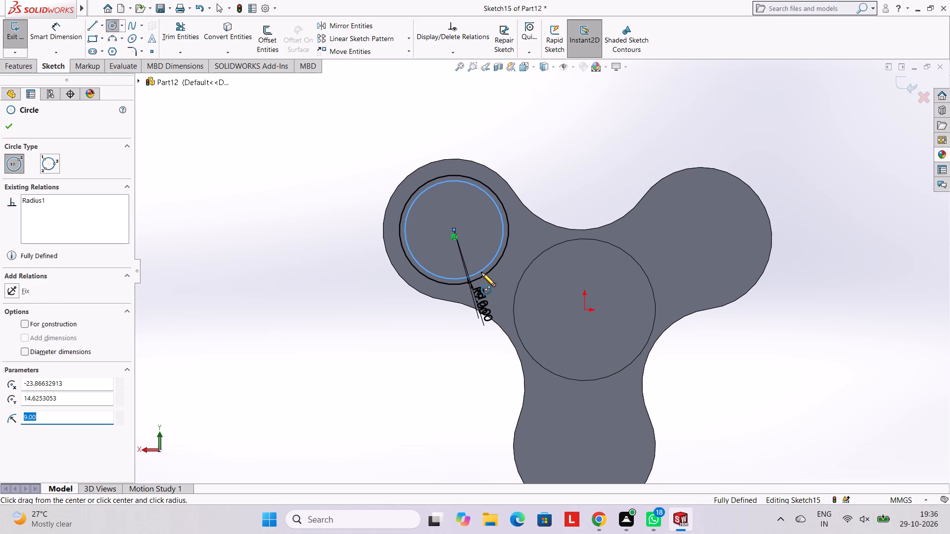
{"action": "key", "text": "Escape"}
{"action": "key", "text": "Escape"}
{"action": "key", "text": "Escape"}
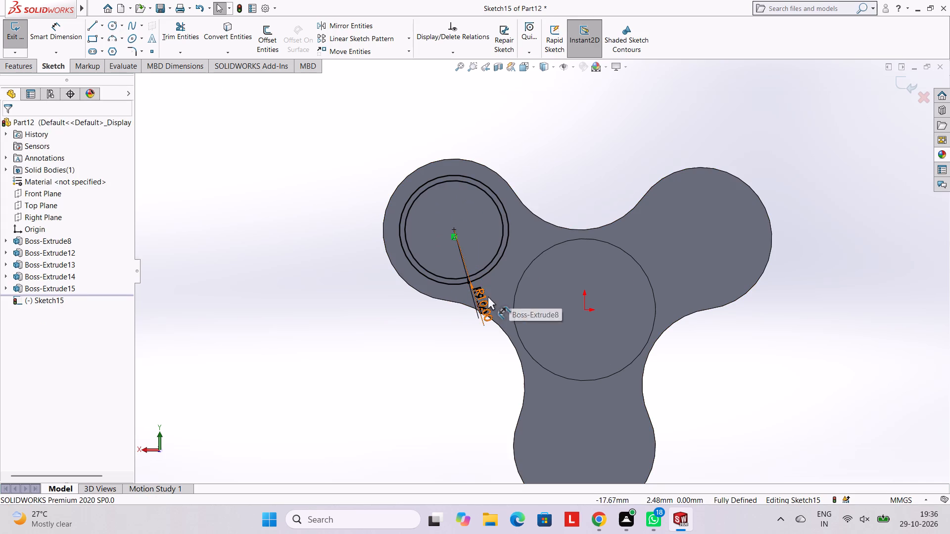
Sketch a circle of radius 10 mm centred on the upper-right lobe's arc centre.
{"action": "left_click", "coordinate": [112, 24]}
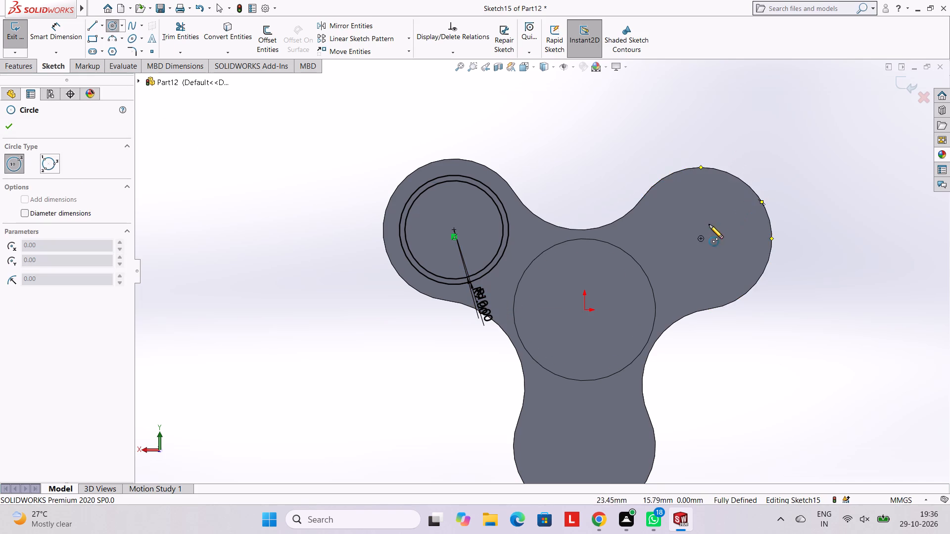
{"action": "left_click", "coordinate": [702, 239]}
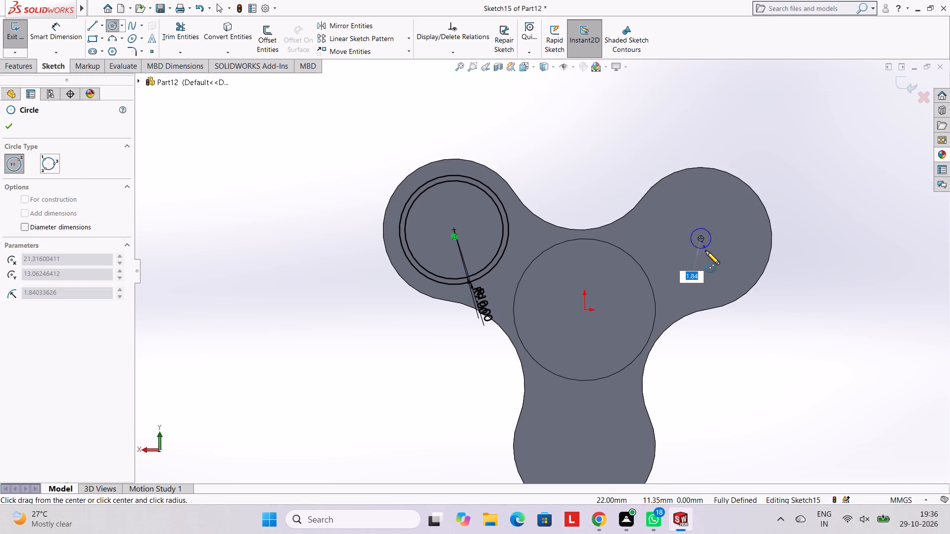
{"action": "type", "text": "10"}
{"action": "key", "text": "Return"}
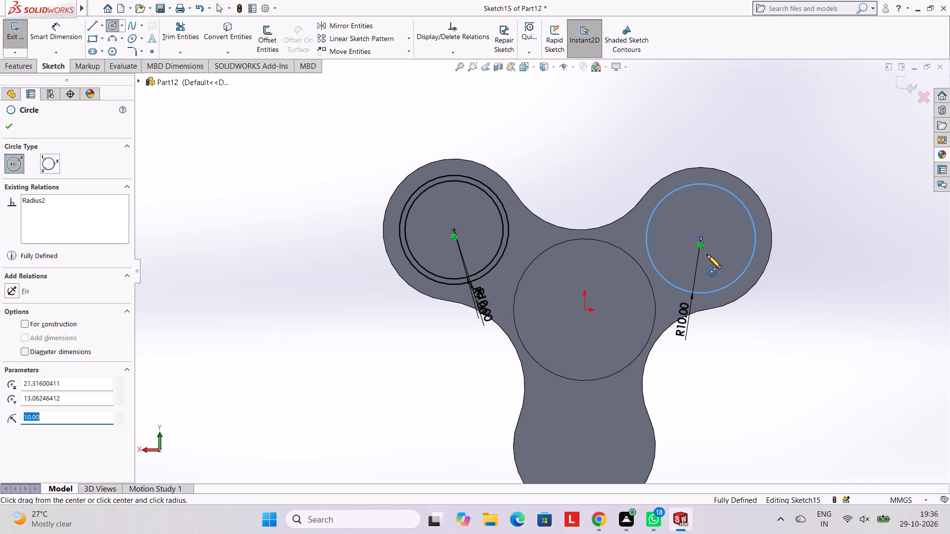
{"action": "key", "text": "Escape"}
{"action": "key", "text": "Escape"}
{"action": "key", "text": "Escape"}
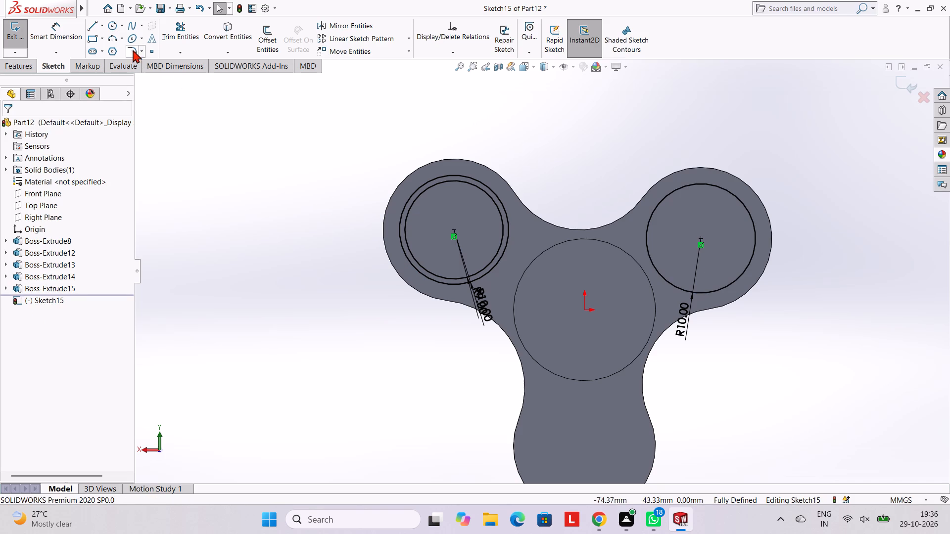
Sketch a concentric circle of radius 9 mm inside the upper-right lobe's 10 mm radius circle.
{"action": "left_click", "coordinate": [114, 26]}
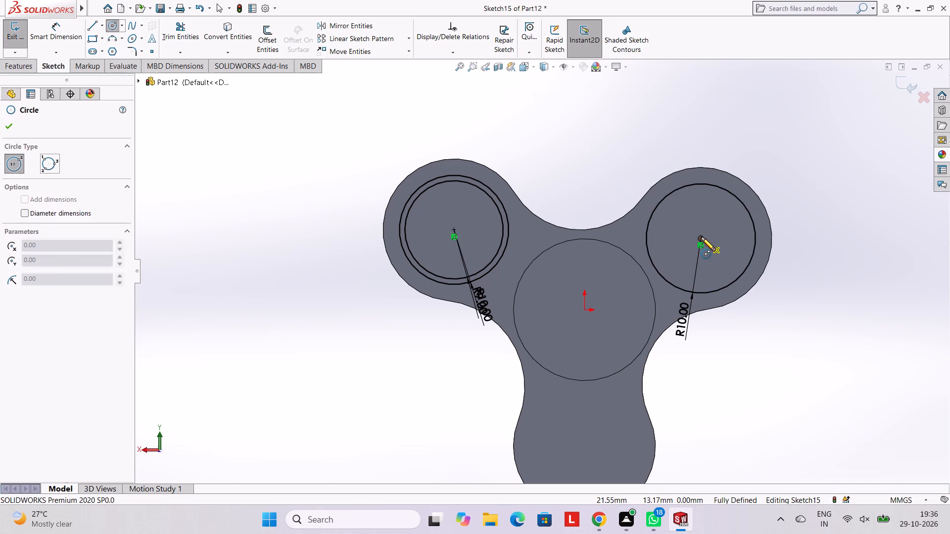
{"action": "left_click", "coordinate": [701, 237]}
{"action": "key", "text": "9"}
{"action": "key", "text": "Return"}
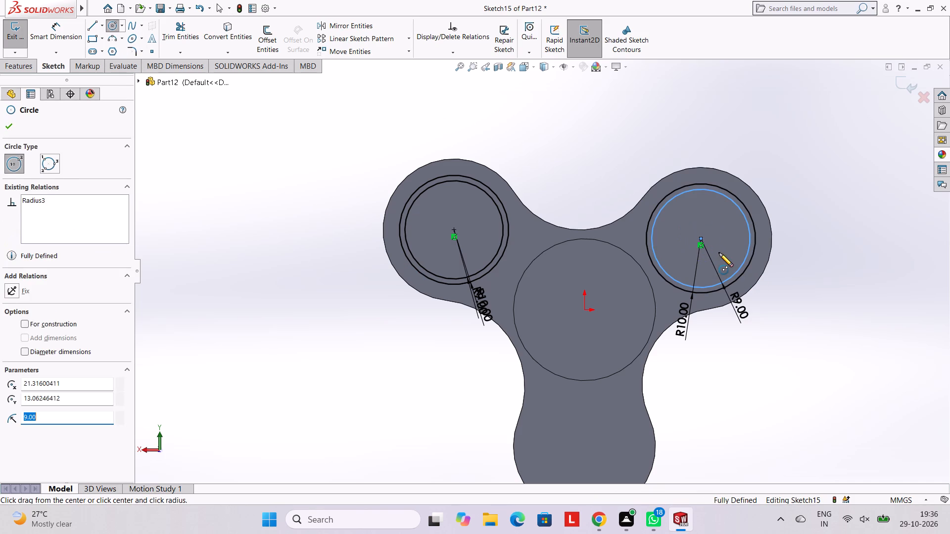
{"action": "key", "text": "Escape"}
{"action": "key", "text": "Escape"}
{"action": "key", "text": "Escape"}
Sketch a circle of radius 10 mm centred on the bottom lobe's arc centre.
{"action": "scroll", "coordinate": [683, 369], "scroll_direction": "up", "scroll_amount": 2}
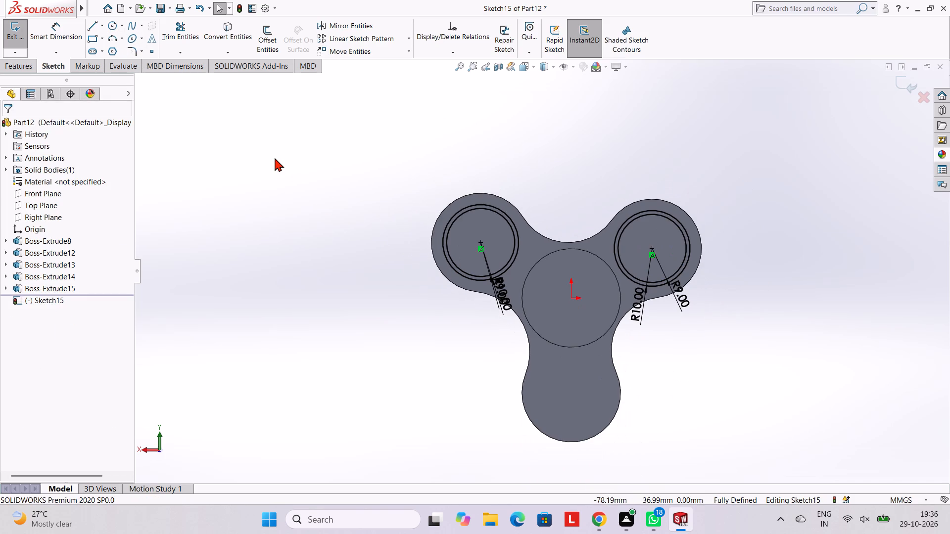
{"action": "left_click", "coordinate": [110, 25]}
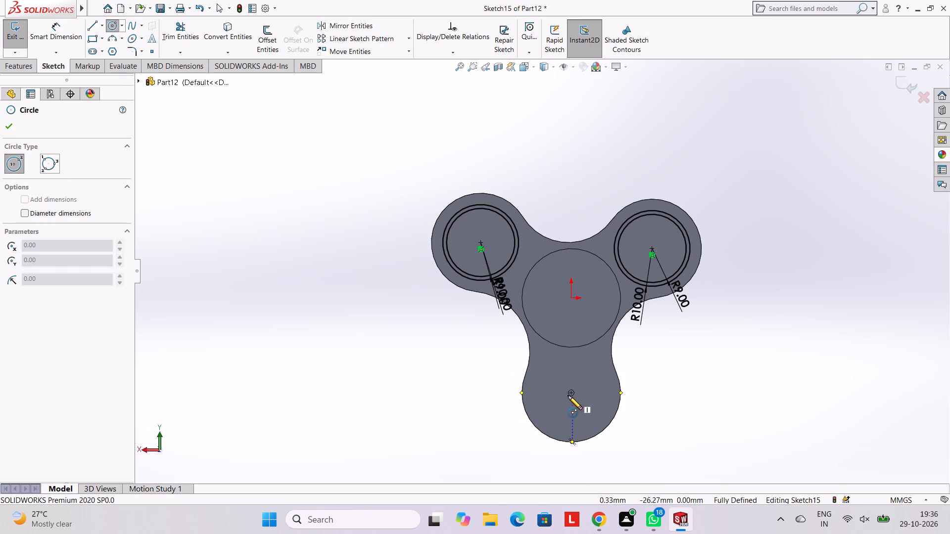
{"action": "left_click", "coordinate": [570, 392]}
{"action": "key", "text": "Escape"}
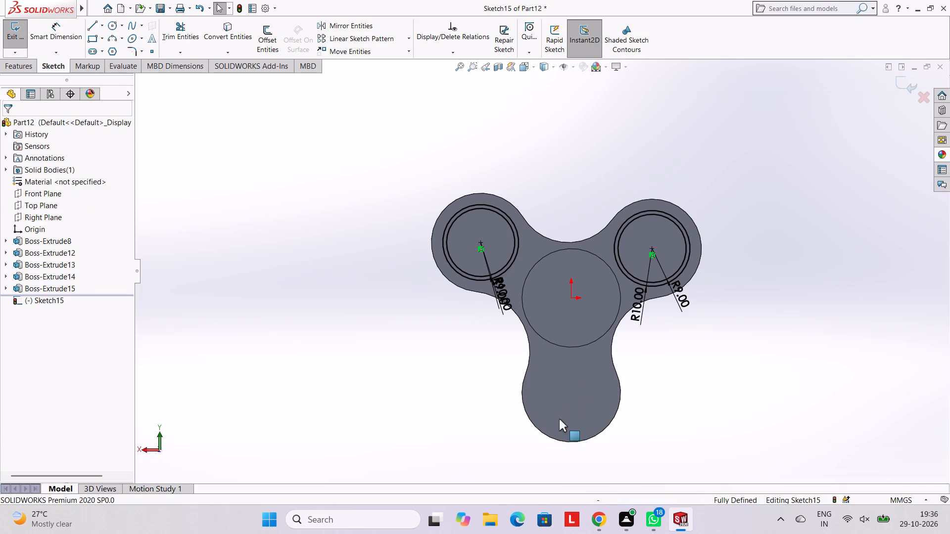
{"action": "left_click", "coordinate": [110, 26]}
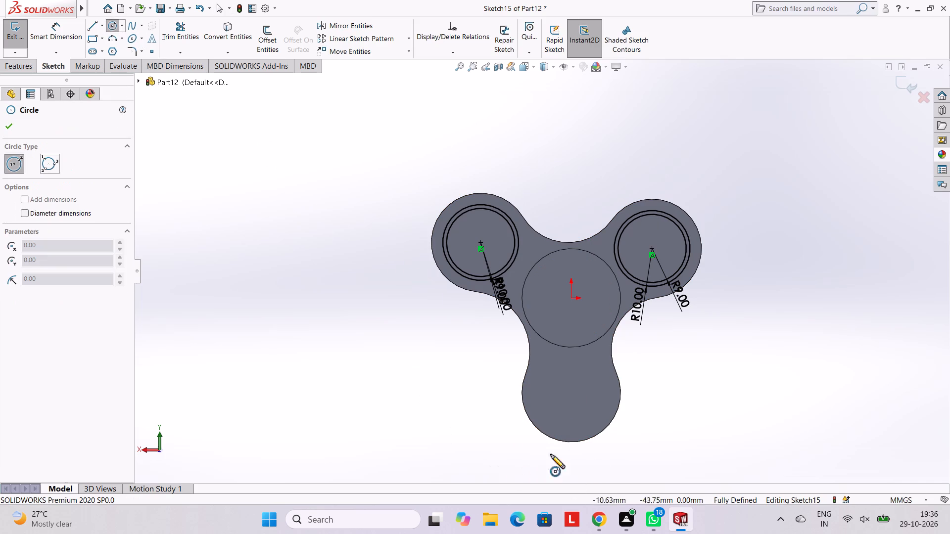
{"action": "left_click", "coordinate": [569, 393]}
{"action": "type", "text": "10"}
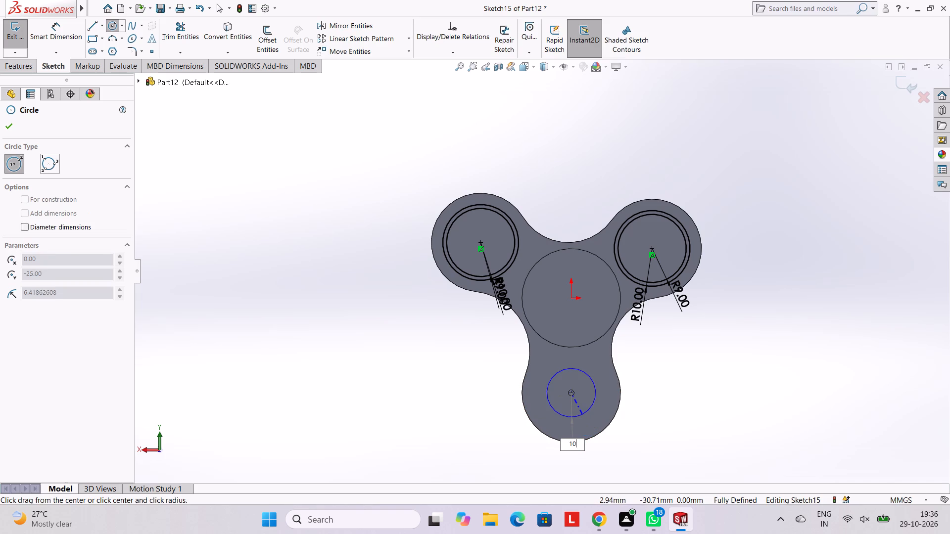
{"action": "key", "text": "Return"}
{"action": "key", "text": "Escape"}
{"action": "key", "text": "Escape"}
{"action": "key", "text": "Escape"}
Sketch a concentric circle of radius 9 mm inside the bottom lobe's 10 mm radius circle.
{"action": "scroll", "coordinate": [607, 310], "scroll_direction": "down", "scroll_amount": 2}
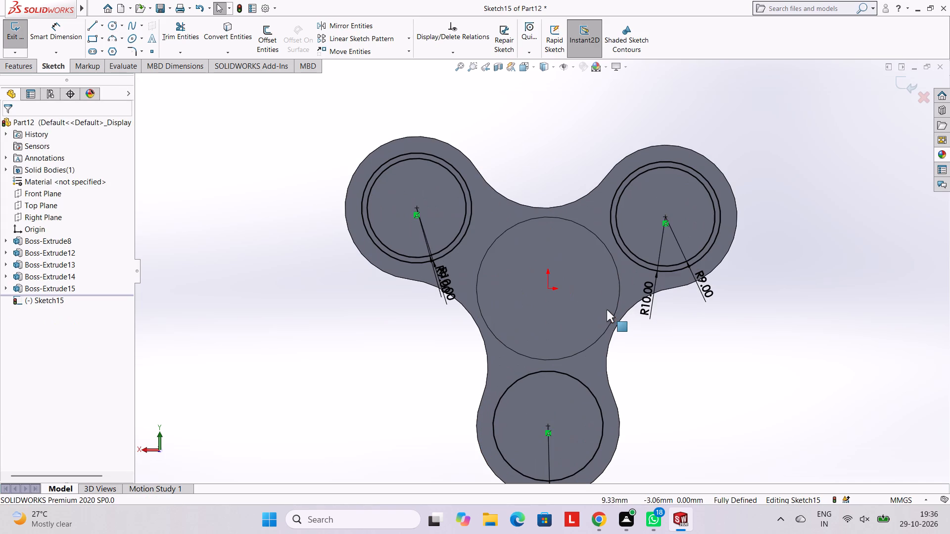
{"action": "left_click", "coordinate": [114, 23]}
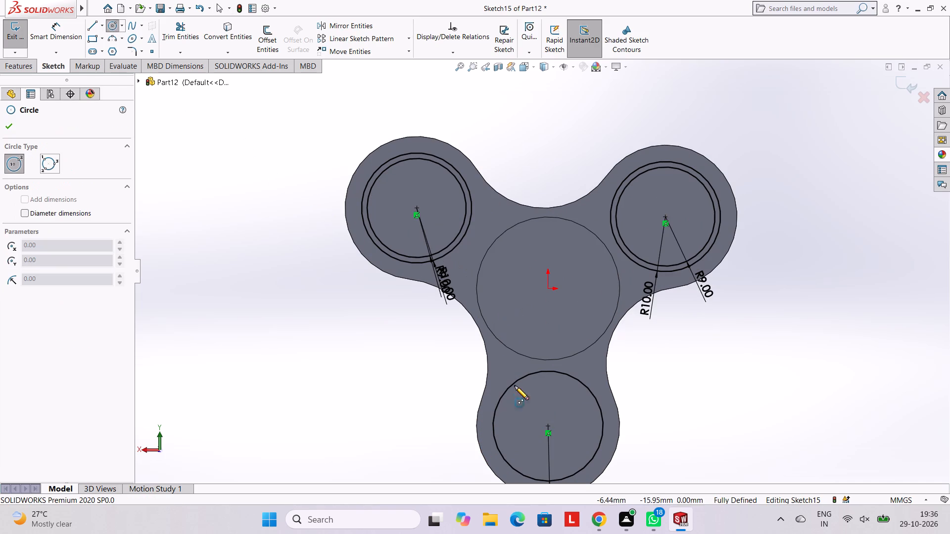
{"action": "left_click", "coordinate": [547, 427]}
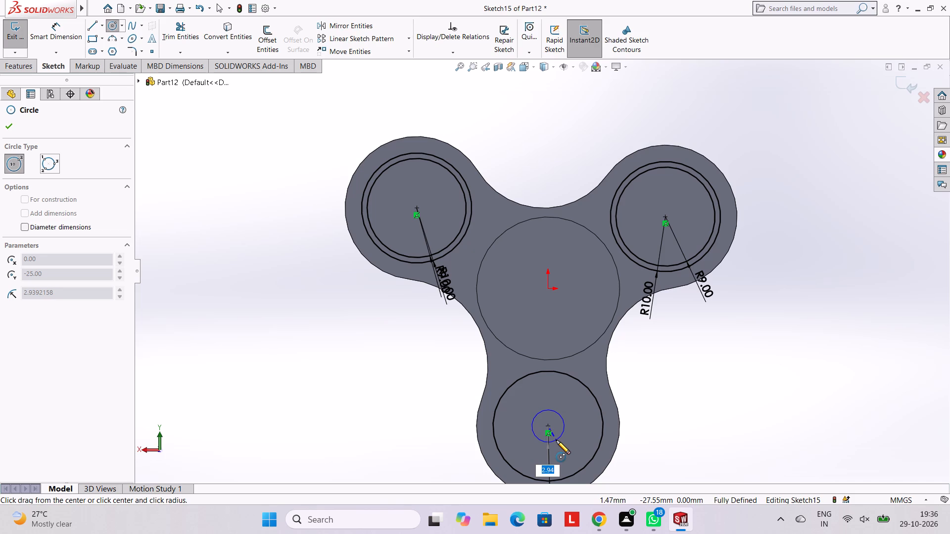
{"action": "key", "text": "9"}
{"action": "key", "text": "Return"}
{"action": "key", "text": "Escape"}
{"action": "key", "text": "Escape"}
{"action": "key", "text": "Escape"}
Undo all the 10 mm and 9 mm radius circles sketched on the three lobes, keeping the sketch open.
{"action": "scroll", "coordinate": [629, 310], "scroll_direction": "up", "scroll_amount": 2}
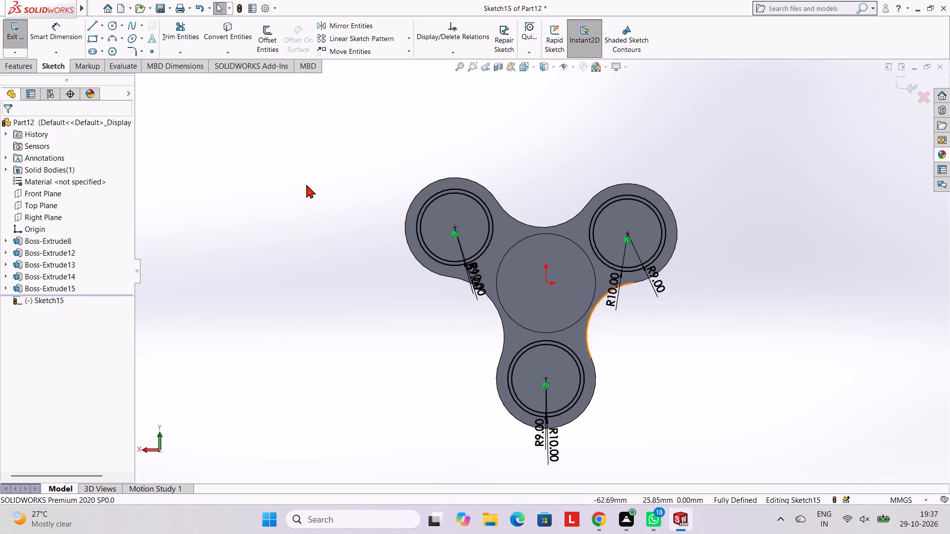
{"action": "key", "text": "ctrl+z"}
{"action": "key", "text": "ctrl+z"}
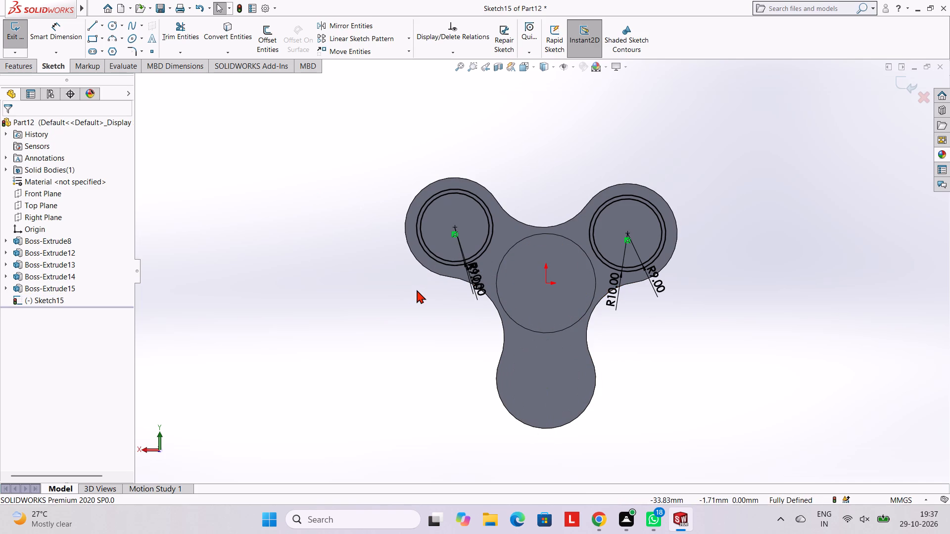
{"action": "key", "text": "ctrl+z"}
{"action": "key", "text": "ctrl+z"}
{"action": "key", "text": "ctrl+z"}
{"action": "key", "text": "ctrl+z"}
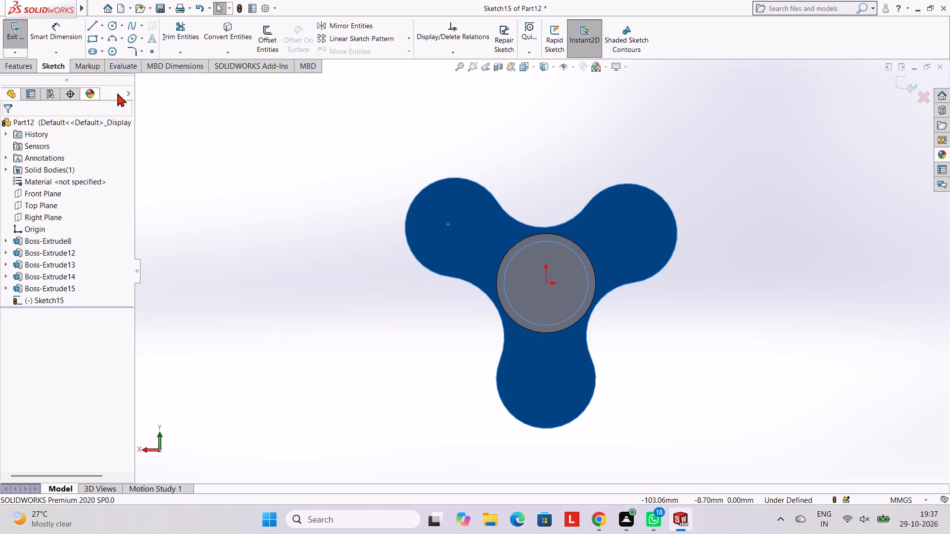
Redo the 10 mm radius circle centred on the upper-left lobe.
{"action": "key", "text": "Escape"}
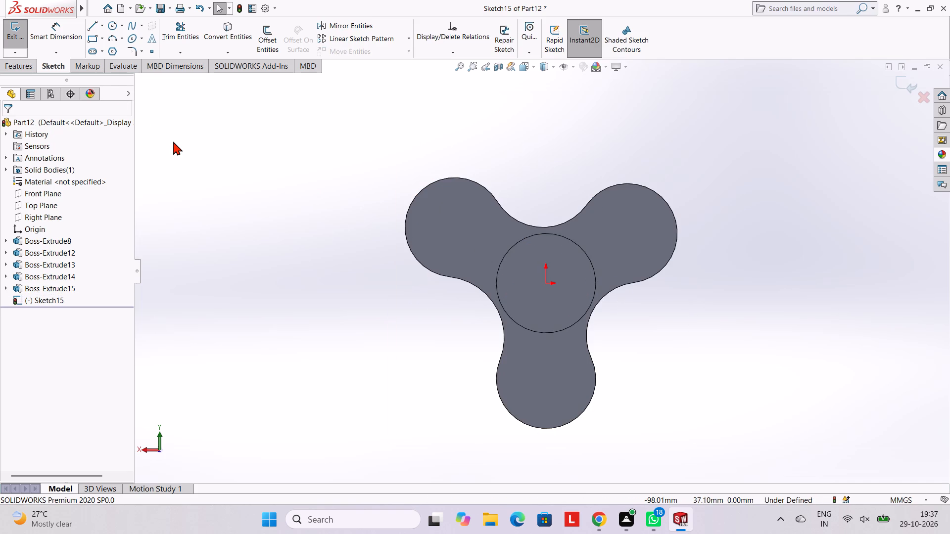
{"action": "key", "text": "ctrl+y"}
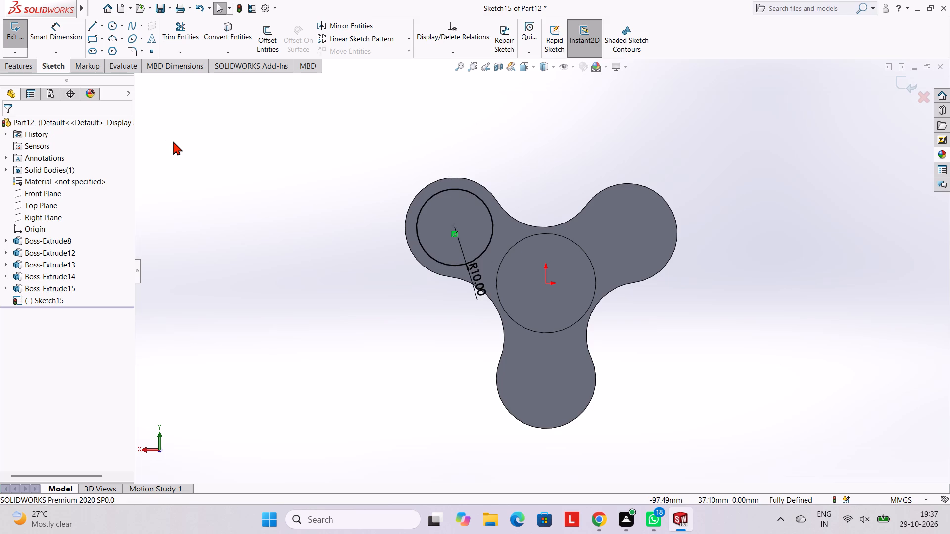
Sketch a circle of radius 10 mm centred on the upper-right lobe's arc centre.
{"action": "left_click", "coordinate": [112, 28]}
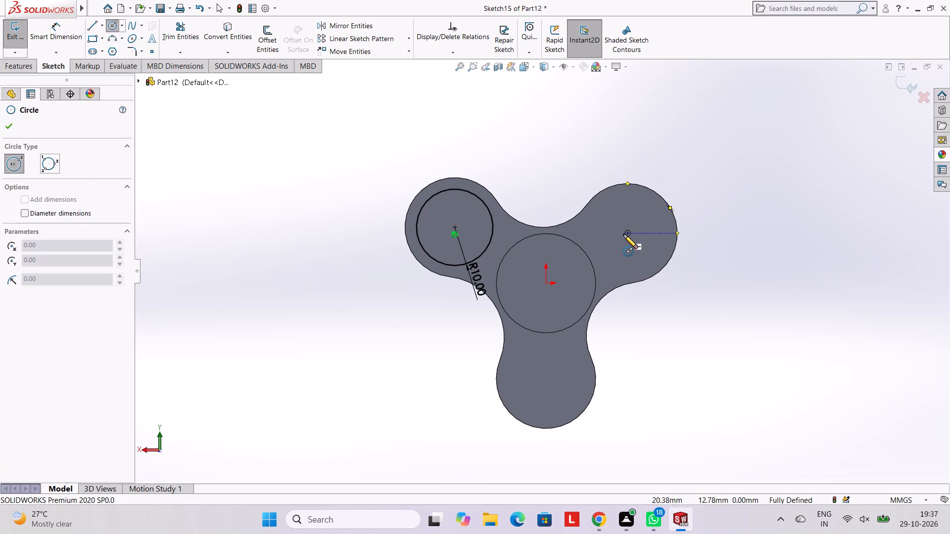
{"action": "left_click", "coordinate": [627, 230]}
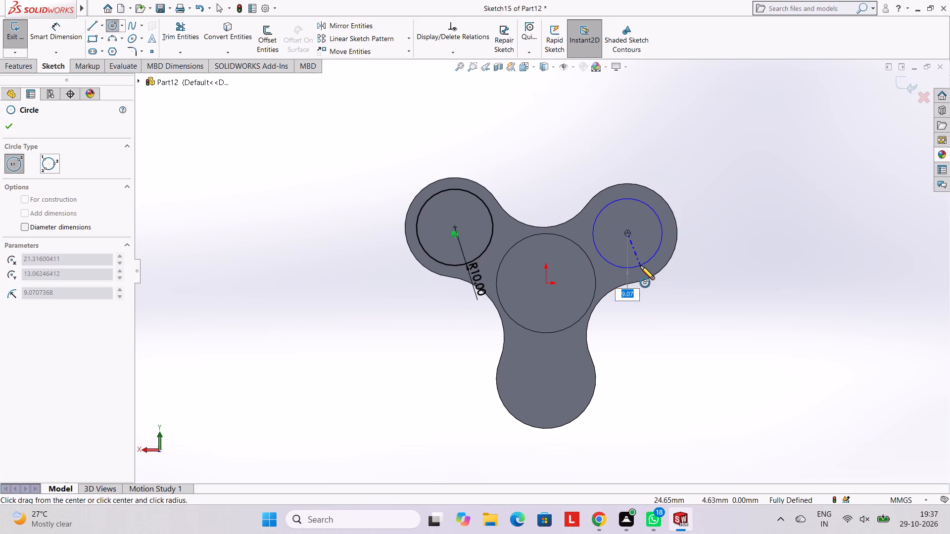
{"action": "type", "text": "10"}
{"action": "key", "text": "Return"}
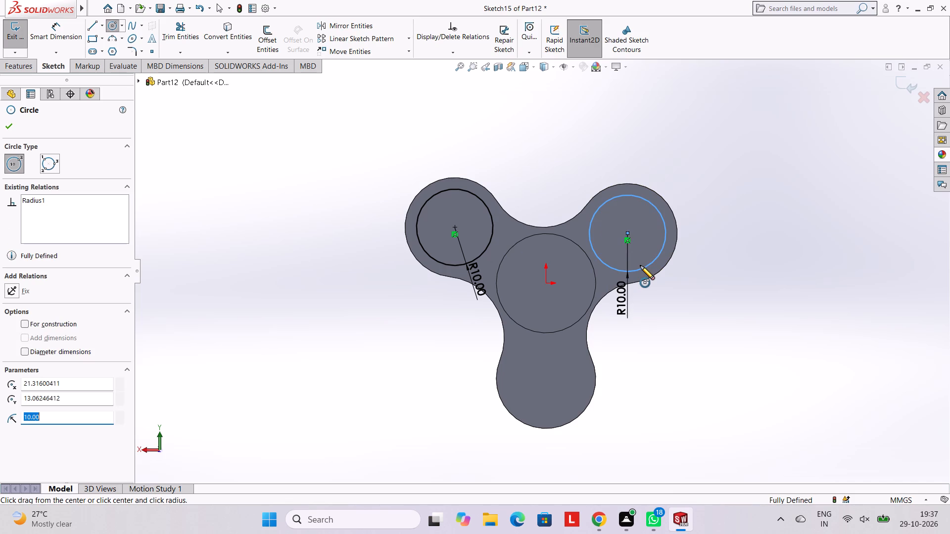
{"action": "scroll", "coordinate": [640, 266], "scroll_direction": "up", "scroll_amount": 2}
{"action": "key", "text": "Escape"}
{"action": "key", "text": "Escape"}
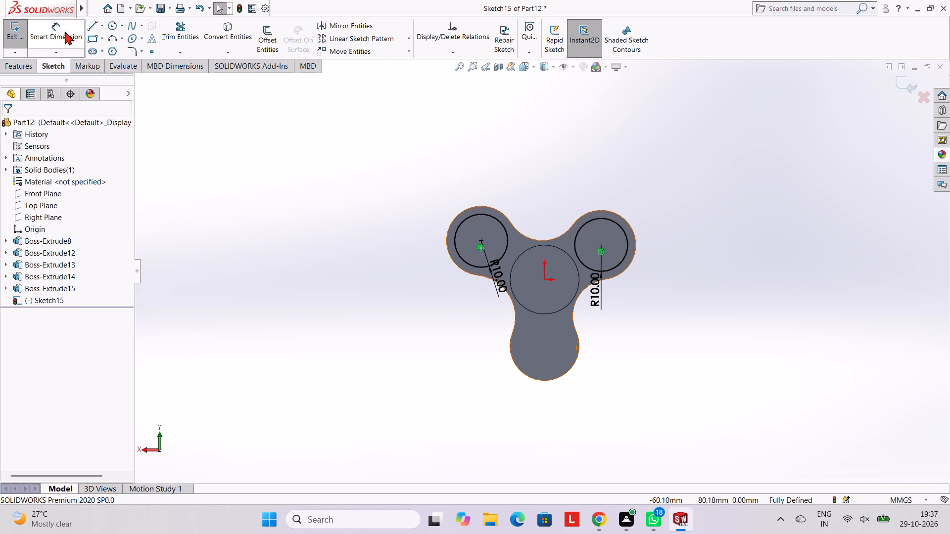
Sketch a circle of radius 10 mm centred on the bottom lobe's arc centre.
{"action": "left_click", "coordinate": [114, 28]}
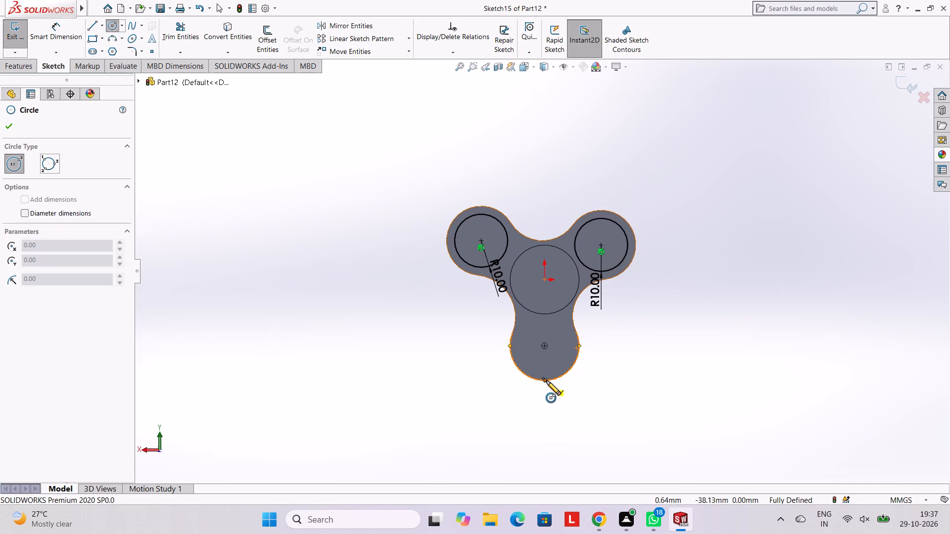
{"action": "left_click", "coordinate": [544, 345]}
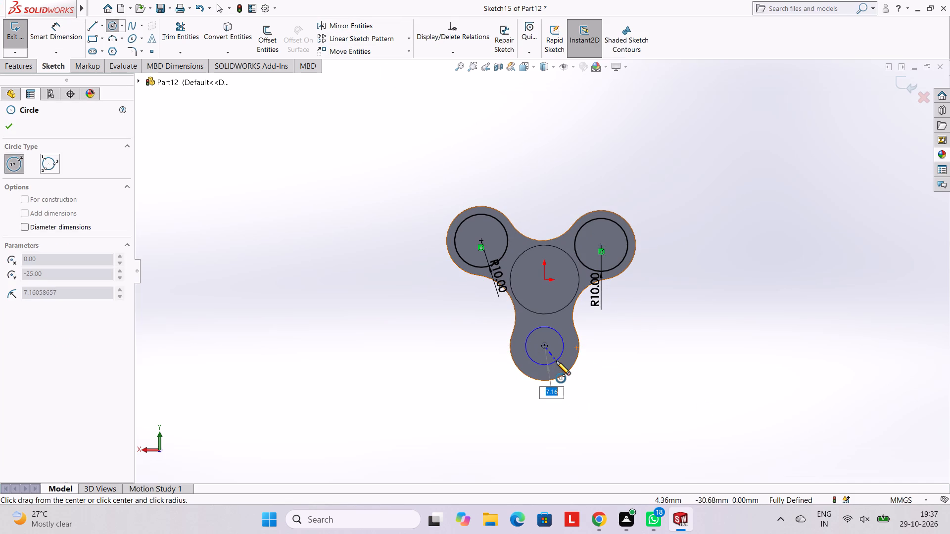
{"action": "type", "text": "10"}
{"action": "key", "text": "Return"}
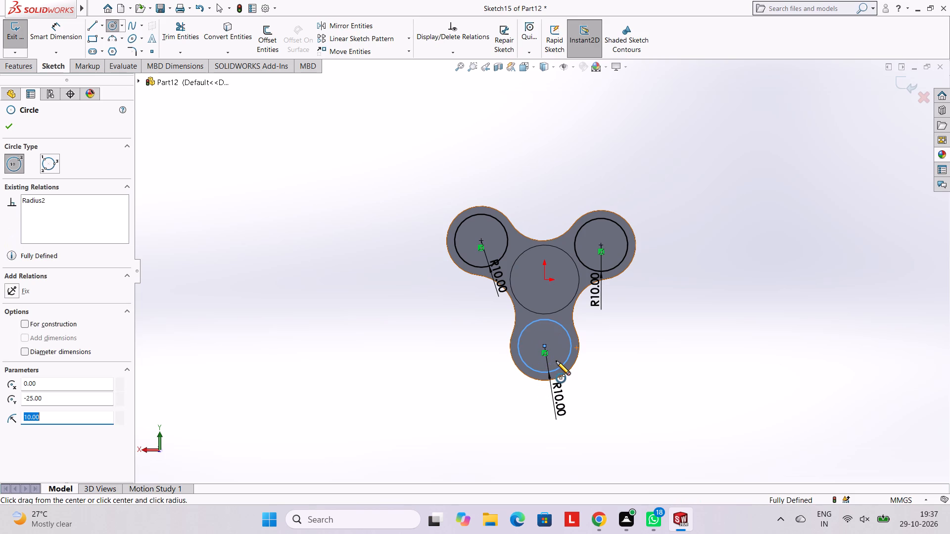
{"action": "key", "text": "Escape"}
{"action": "key", "text": "Escape"}
{"action": "key", "text": "Escape"}
Cut-extrude the three 10 mm radius lobe circles through the body with a blind depth of 8 mm.
{"action": "scroll", "coordinate": [622, 286], "scroll_direction": "down", "scroll_amount": 2}
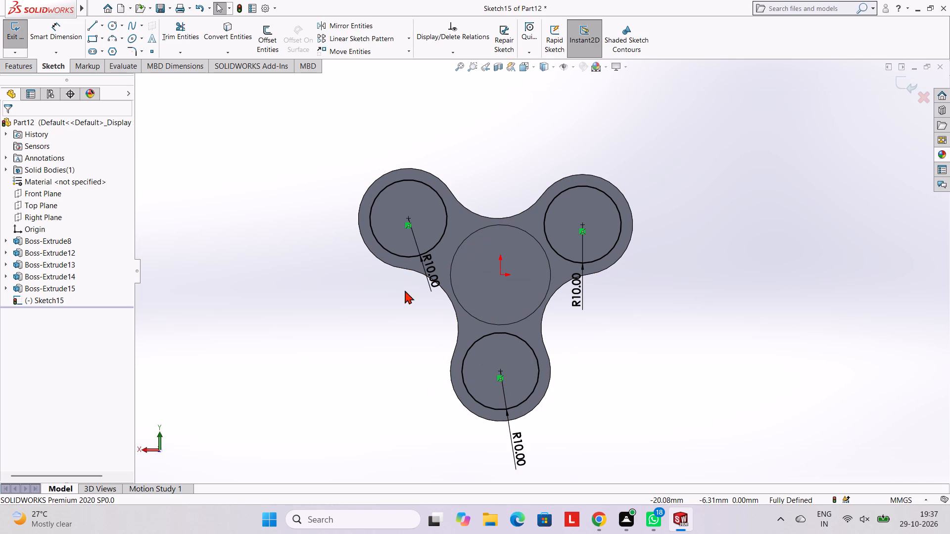
{"action": "left_click", "coordinate": [21, 68]}
{"action": "left_click", "coordinate": [164, 35]}
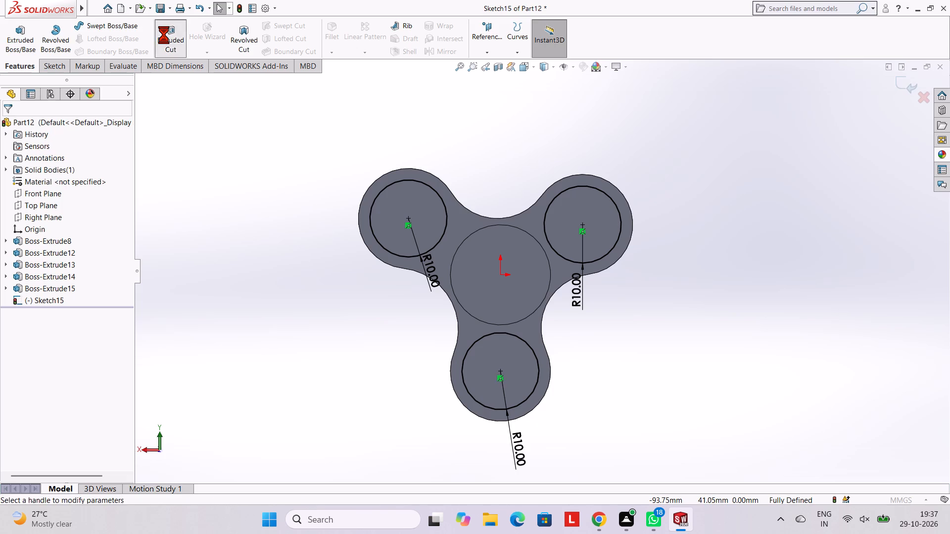
{"action": "scroll", "coordinate": [270, 266], "scroll_direction": "down", "scroll_amount": 1}
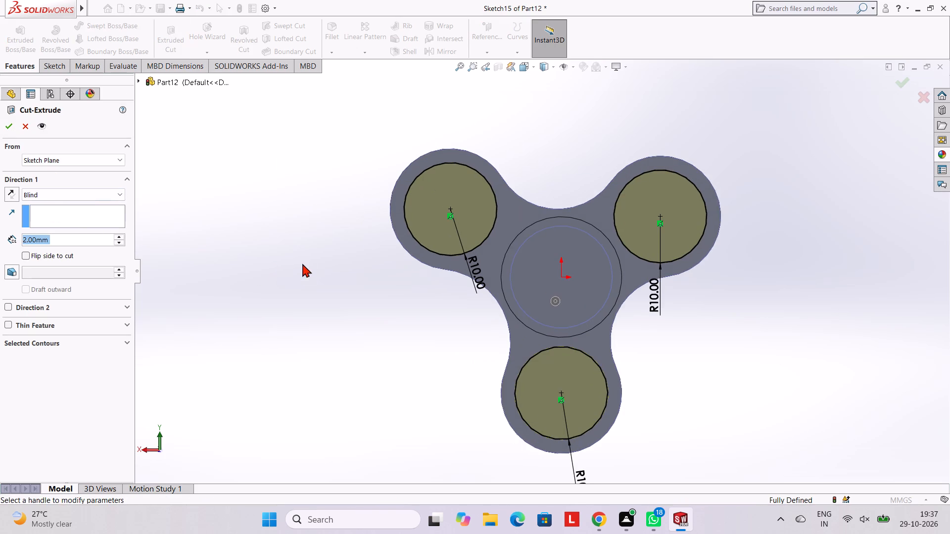
{"action": "scroll", "coordinate": [305, 264], "scroll_direction": "up", "scroll_amount": 1}
{"action": "middle_click_drag", "start_coordinate": [308, 268], "coordinate": [414, 303]}
{"action": "left_click", "coordinate": [79, 241]}
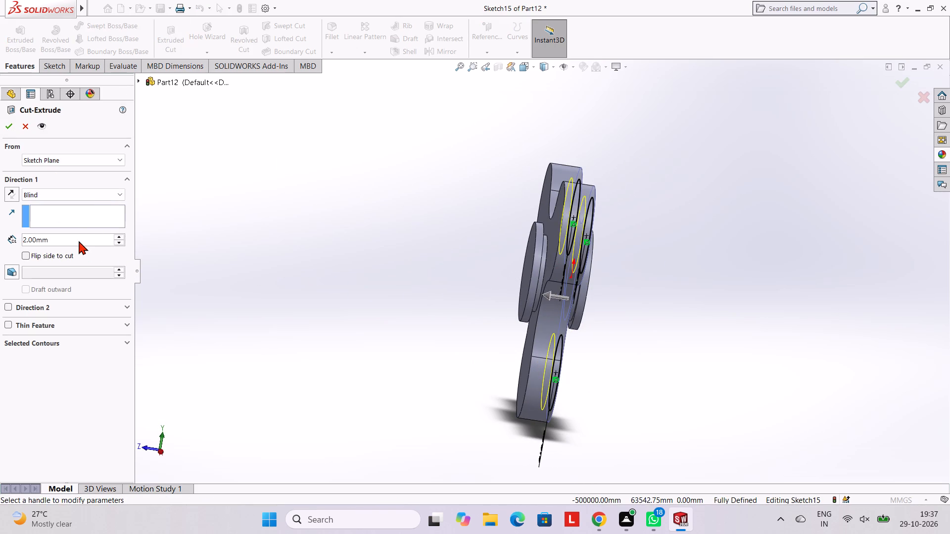
{"action": "key", "text": "BackSpace"}
{"action": "key", "text": "BackSpace"}
{"action": "key", "text": "BackSpace"}
{"action": "key", "text": "BackSpace"}
{"action": "key", "text": "BackSpace"}
{"action": "key", "text": "BackSpace"}
{"action": "key", "text": "BackSpace"}
{"action": "key", "text": "BackSpace"}
{"action": "key", "text": "BackSpace"}
{"action": "key", "text": "BackSpace"}
{"action": "key", "text": "BackSpace"}
{"action": "key", "text": "BackSpace"}
{"action": "key", "text": "BackSpace"}
{"action": "key", "text": "BackSpace"}
{"action": "key", "text": "BackSpace"}
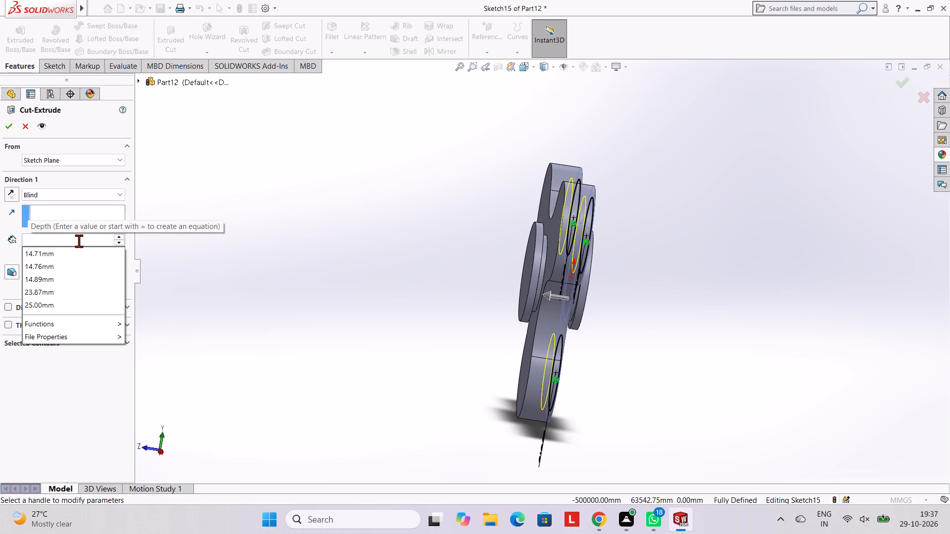
{"action": "key", "text": "8"}
{"action": "key", "text": "Return"}
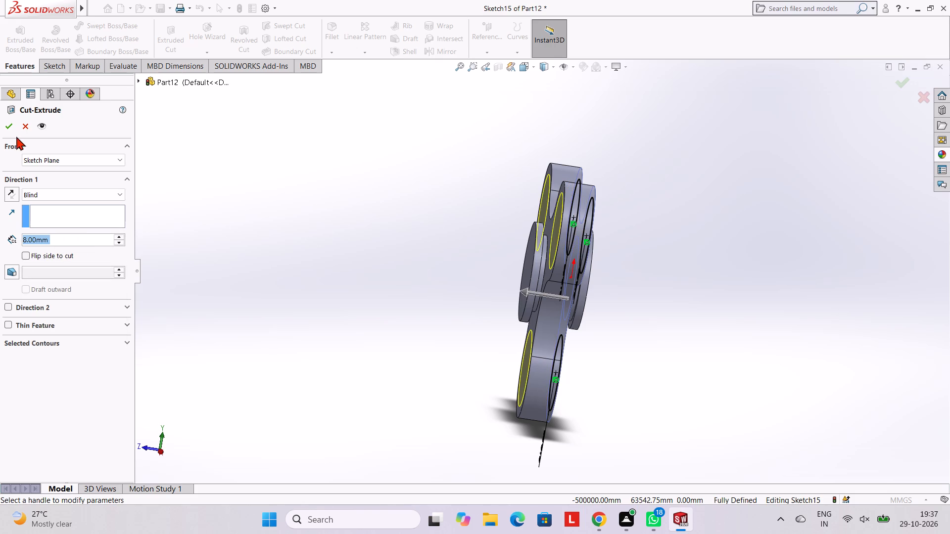
{"action": "left_click", "coordinate": [8, 127]}
{"action": "left_click", "coordinate": [314, 174]}
Open a new sketch on the three-lobed body's flat face surrounding the central disc.
{"action": "middle_click_drag", "start_coordinate": [504, 221], "coordinate": [443, 228]}
{"action": "scroll", "coordinate": [449, 228], "scroll_direction": "up", "scroll_amount": 2}
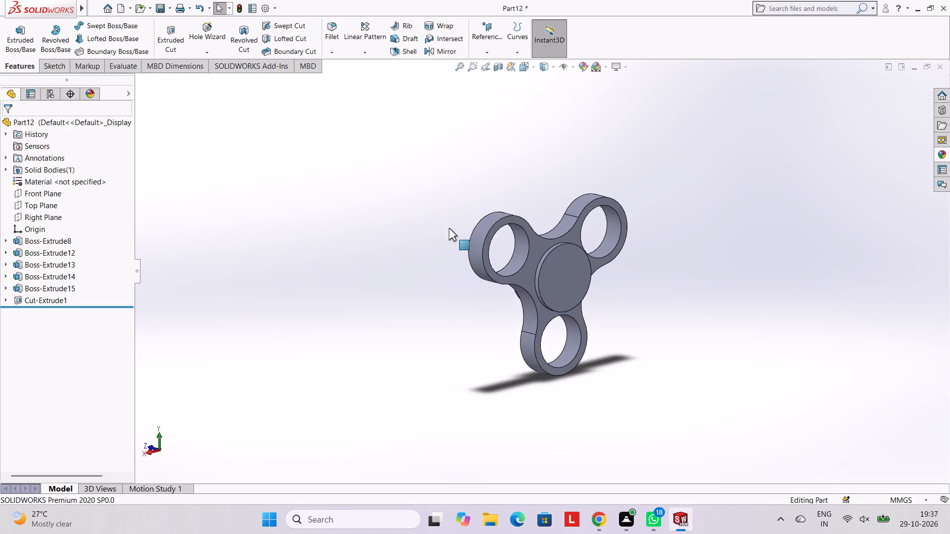
{"action": "middle_click_drag", "start_coordinate": [466, 233], "coordinate": [423, 224]}
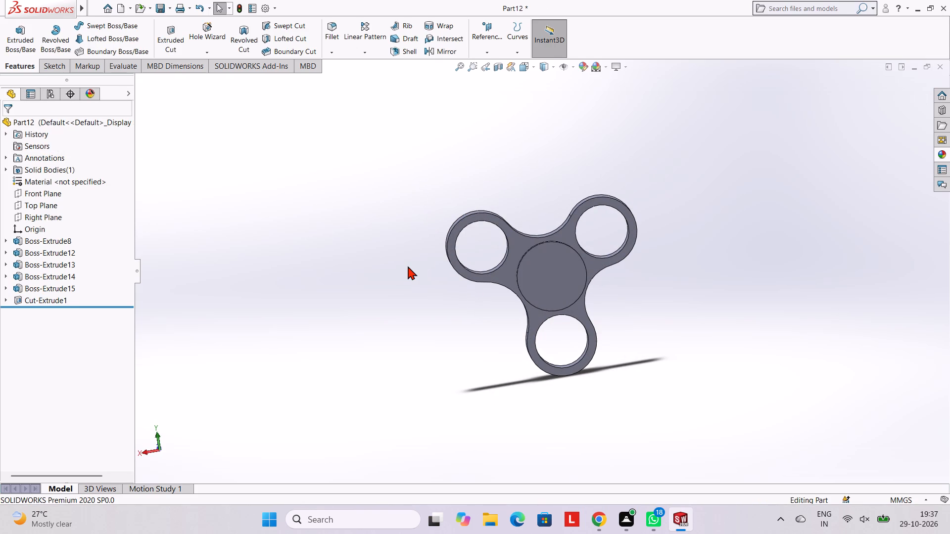
{"action": "scroll", "coordinate": [564, 249], "scroll_direction": "down", "scroll_amount": 3}
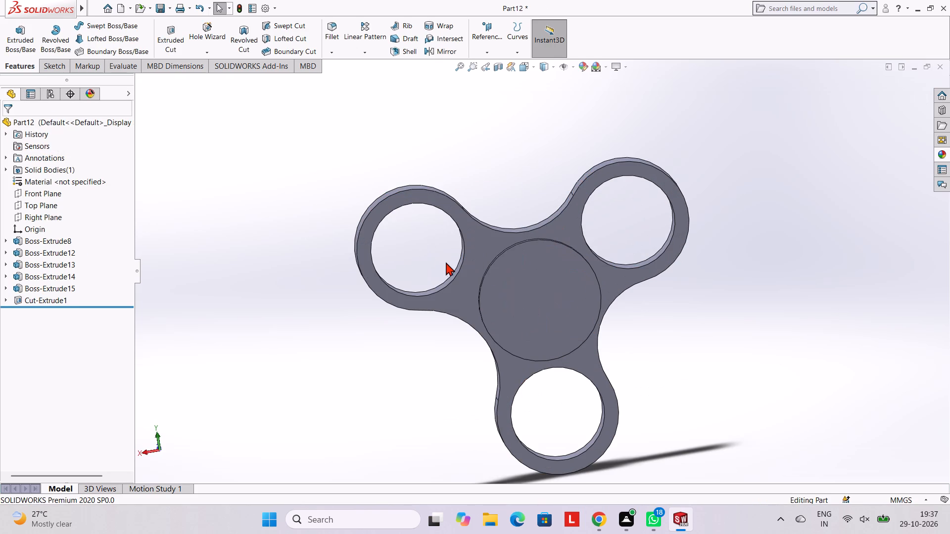
{"action": "left_click", "coordinate": [464, 285]}
{"action": "left_click", "coordinate": [509, 253]}
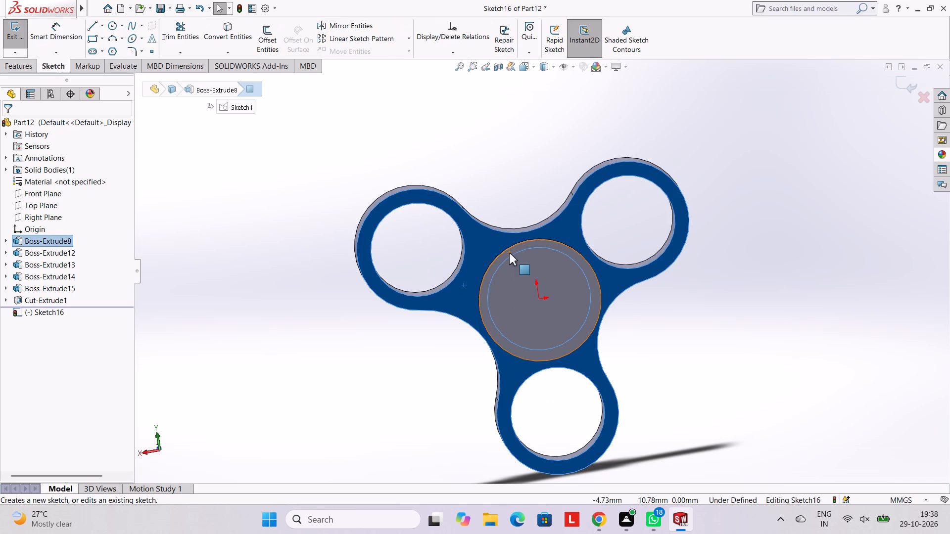
{"action": "key", "text": "ctrl+8"}
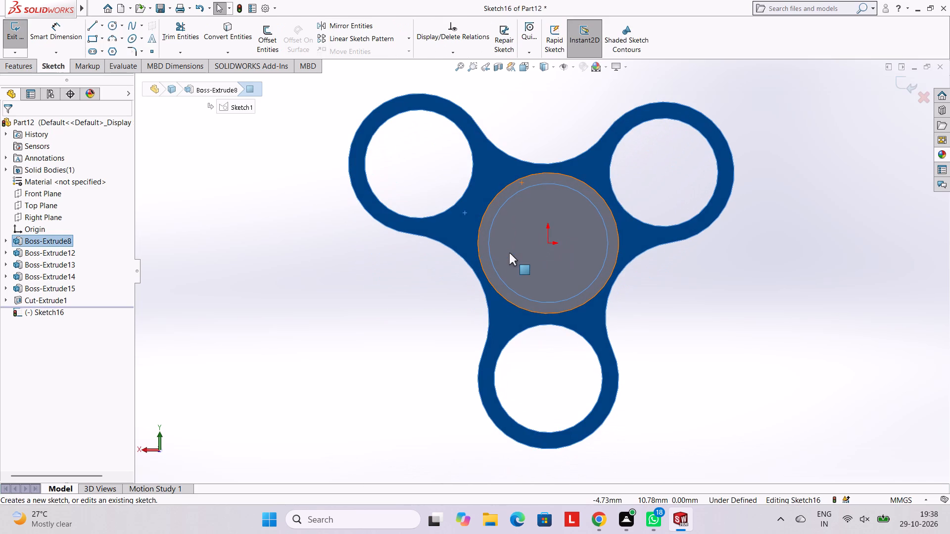
Sketch a circle of radius 9 mm concentric with the upper-left lobe's hole.
{"action": "left_click", "coordinate": [112, 21]}
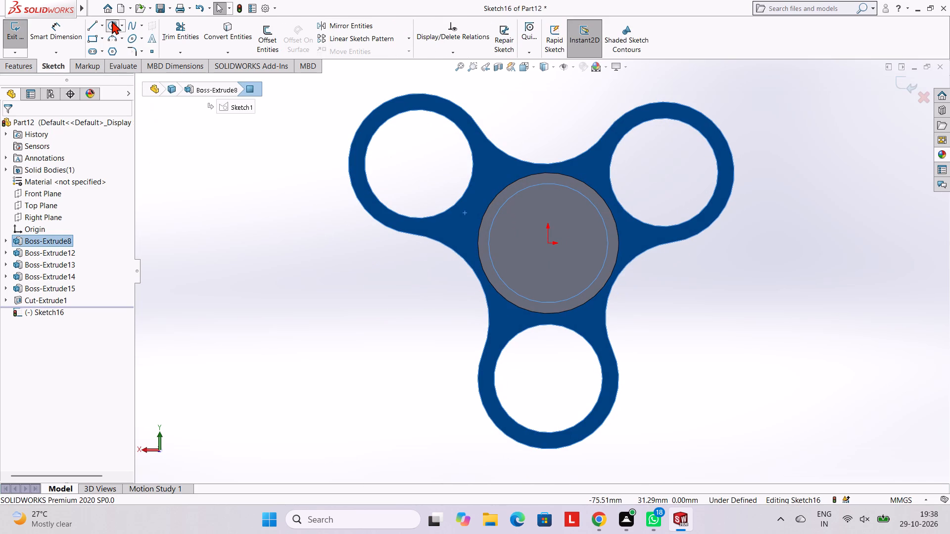
{"action": "left_click", "coordinate": [418, 165]}
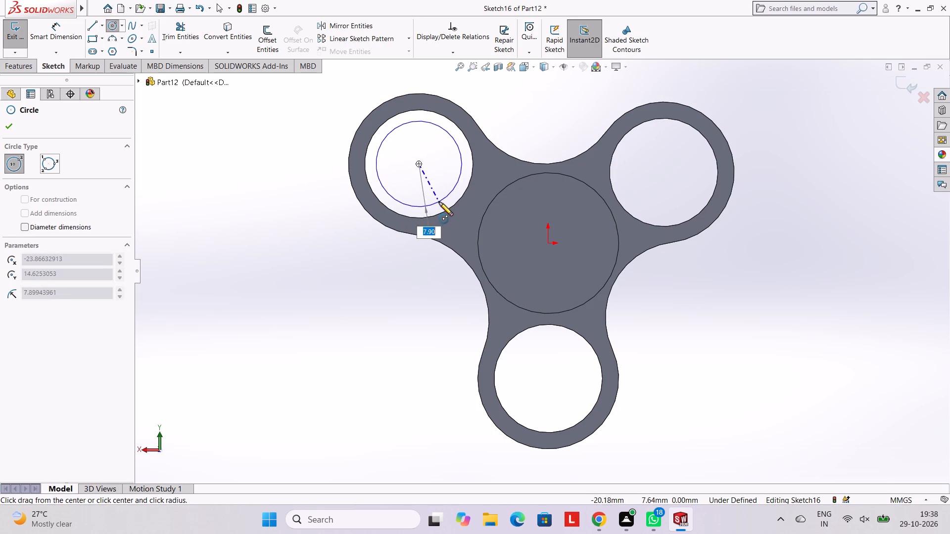
{"action": "key", "text": "9"}
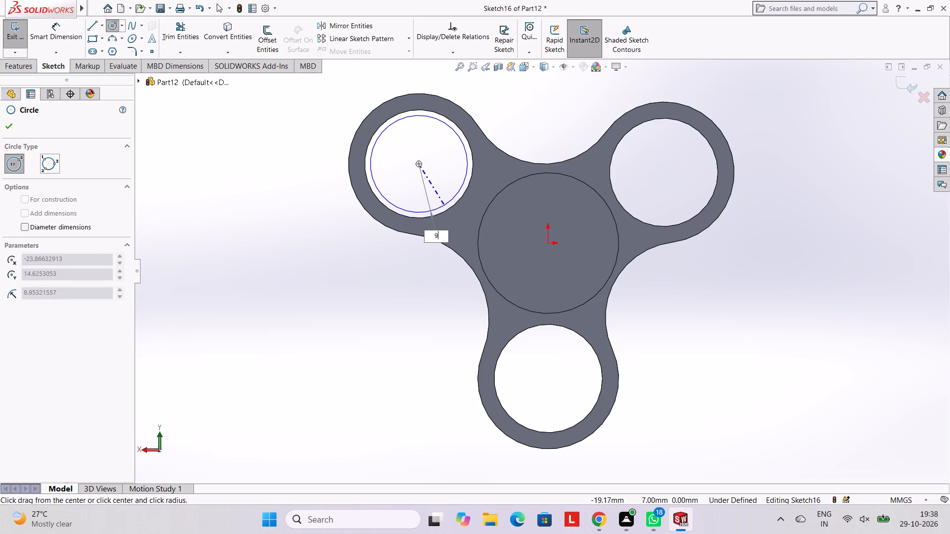
{"action": "key", "text": "Return"}
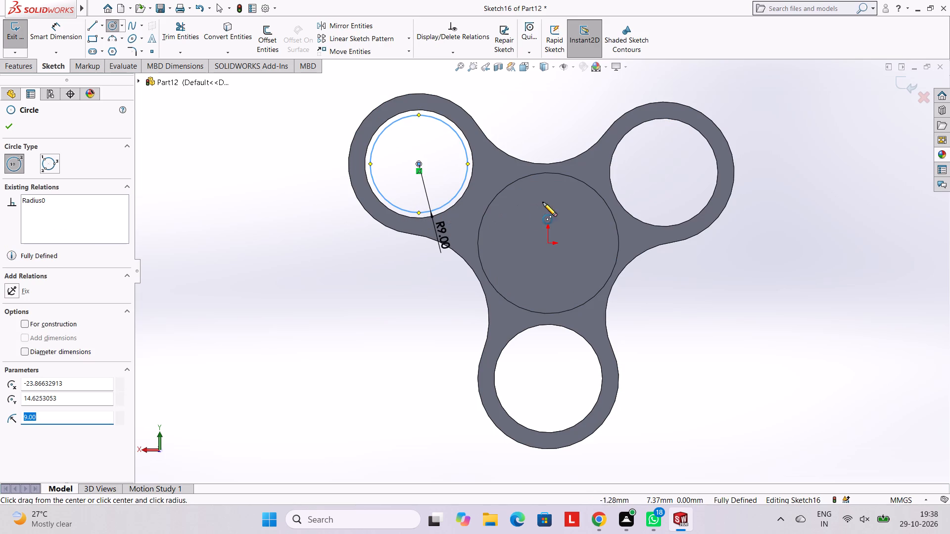
{"action": "key", "text": "Escape"}
{"action": "key", "text": "Escape"}
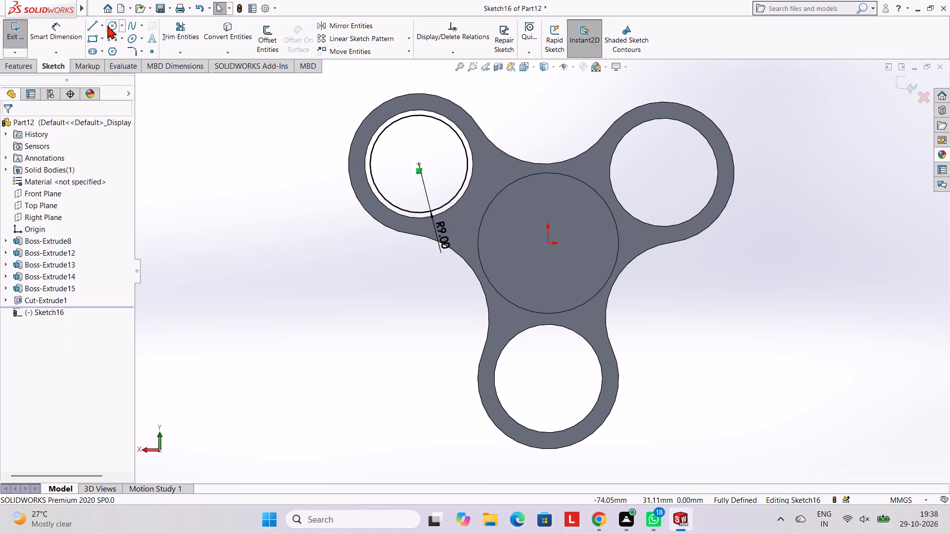
Sketch a circle of radius 9 mm concentric with the upper-right lobe's hole.
{"action": "left_click", "coordinate": [110, 24]}
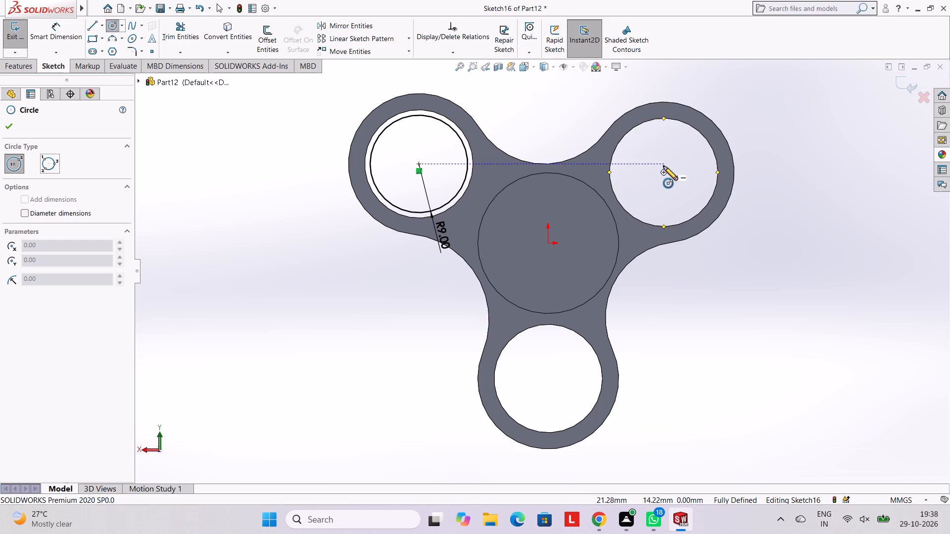
{"action": "left_click", "coordinate": [664, 174]}
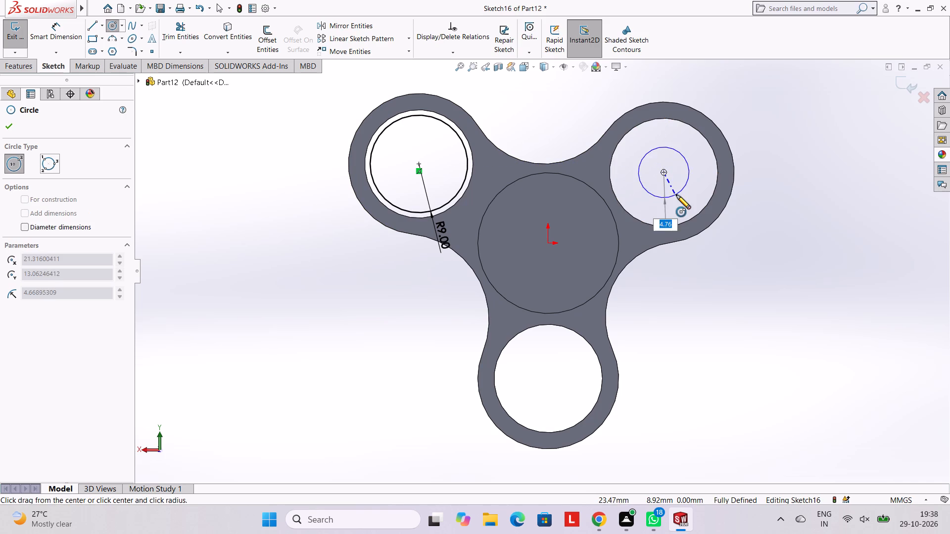
{"action": "key", "text": "9"}
{"action": "key", "text": "Return"}
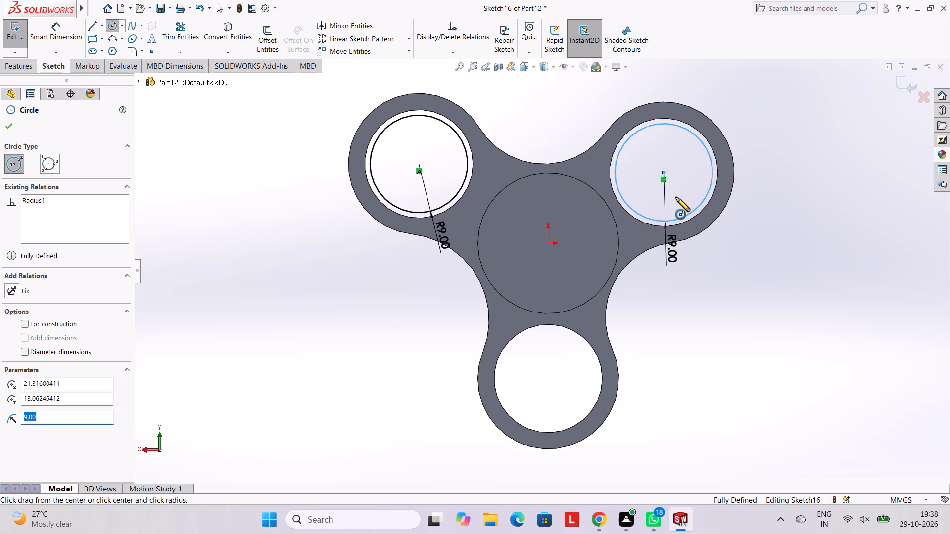
{"action": "key", "text": "Escape"}
{"action": "key", "text": "Escape"}
{"action": "key", "text": "Escape"}
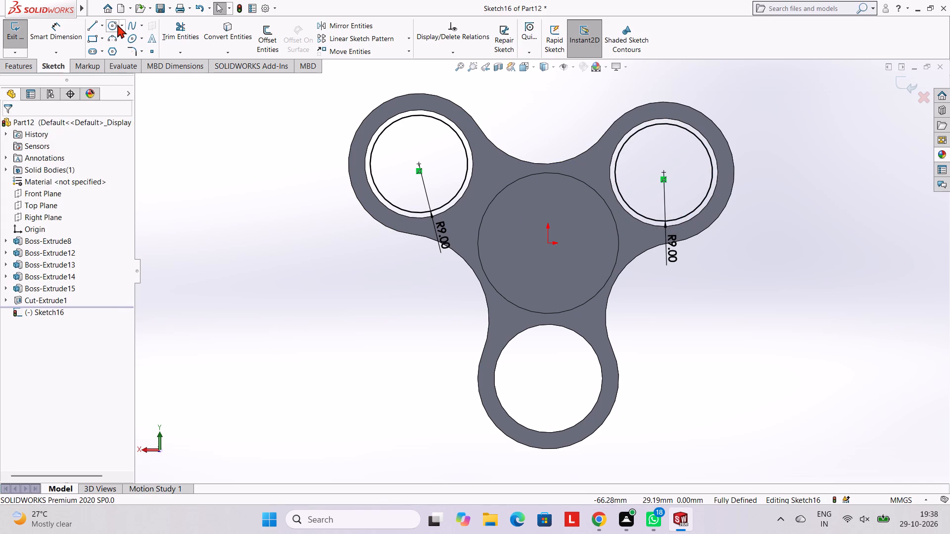
Sketch a circle of radius 9 mm concentric with the bottom lobe's hole.
{"action": "left_click", "coordinate": [115, 25]}
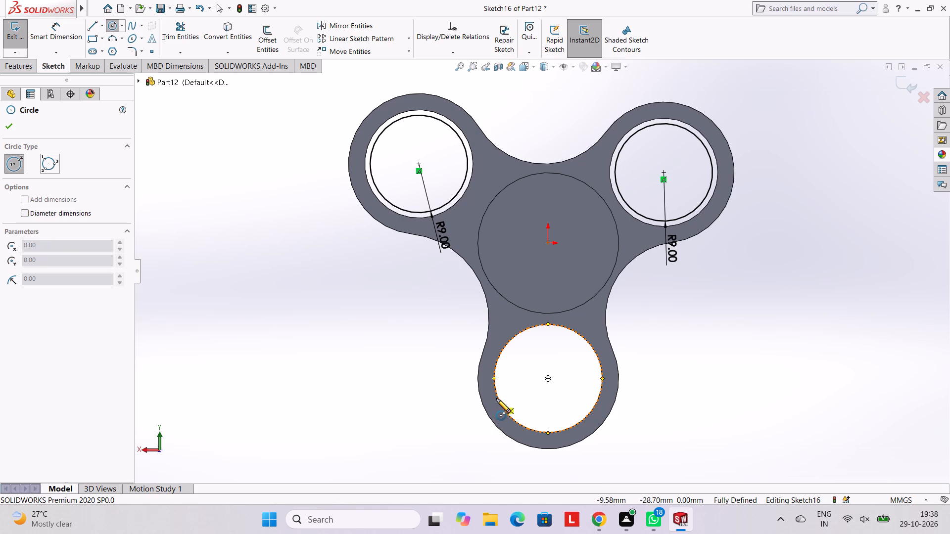
{"action": "left_click", "coordinate": [547, 377]}
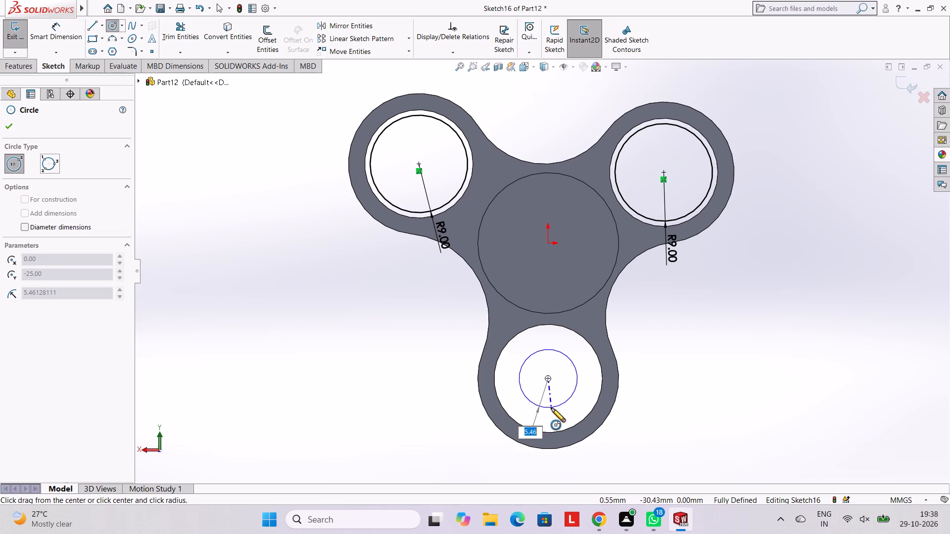
{"action": "key", "text": "9"}
{"action": "key", "text": "Return"}
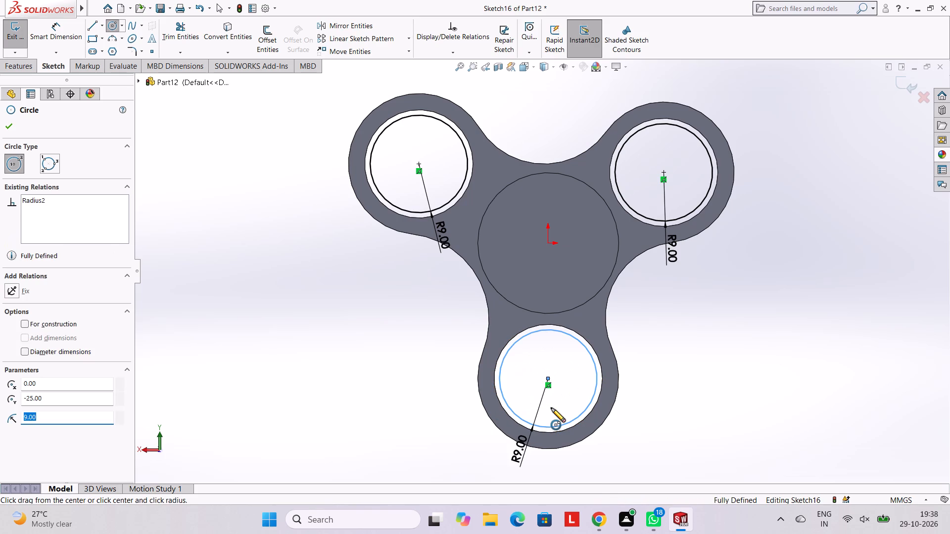
{"action": "key", "text": "Escape"}
{"action": "key", "text": "Escape"}
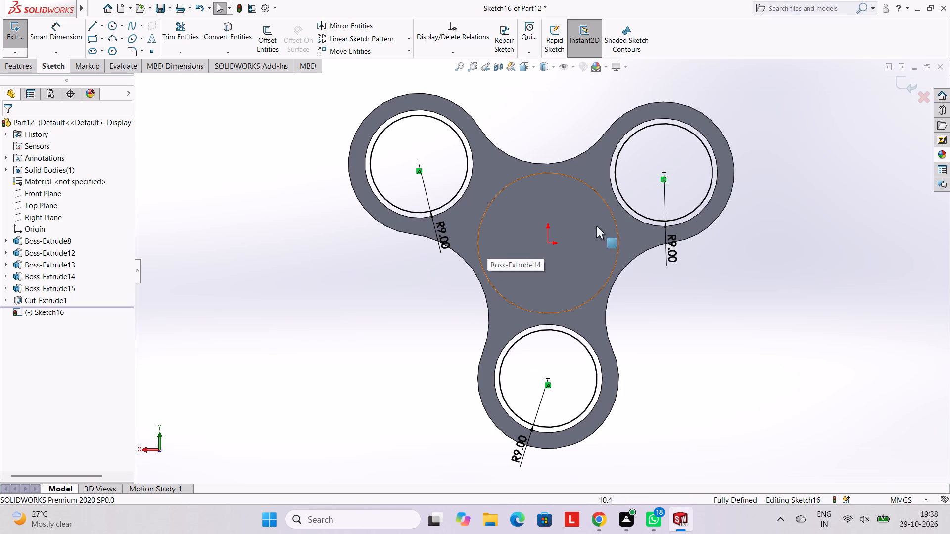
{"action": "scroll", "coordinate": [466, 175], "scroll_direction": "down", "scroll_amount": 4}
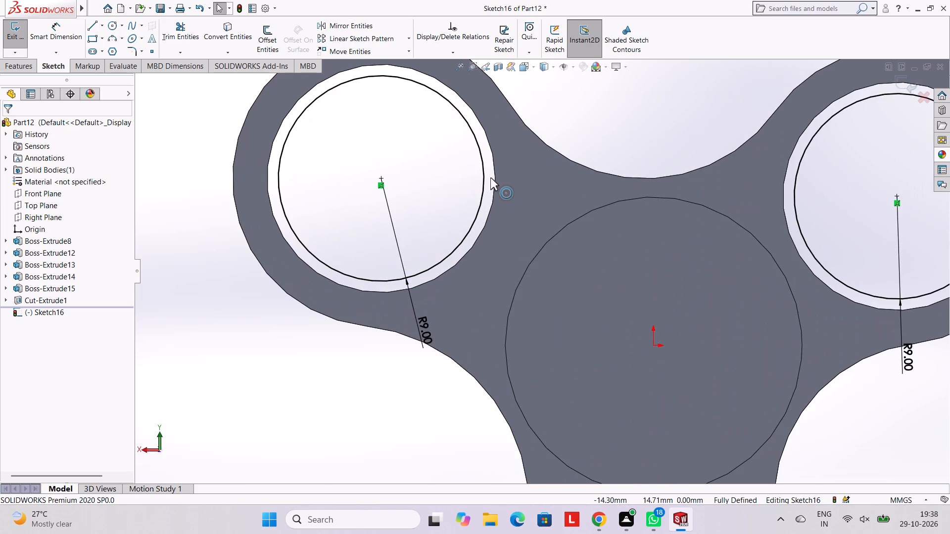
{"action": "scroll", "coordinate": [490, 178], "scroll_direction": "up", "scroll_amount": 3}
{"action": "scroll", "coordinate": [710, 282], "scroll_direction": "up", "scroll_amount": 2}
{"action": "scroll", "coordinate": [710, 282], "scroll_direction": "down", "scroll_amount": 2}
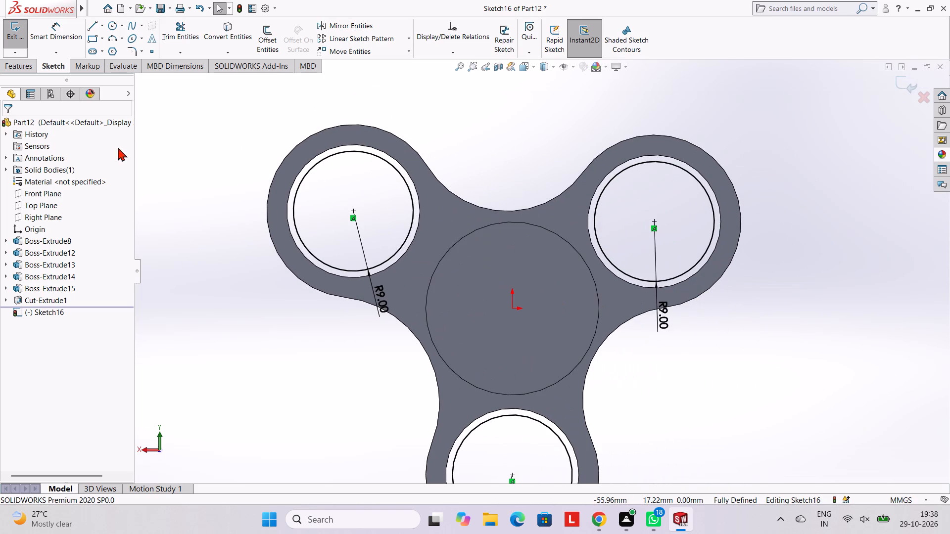
Sketch a circle of radius 10 mm concentric with the upper-left lobe's hole.
{"action": "left_click", "coordinate": [108, 27]}
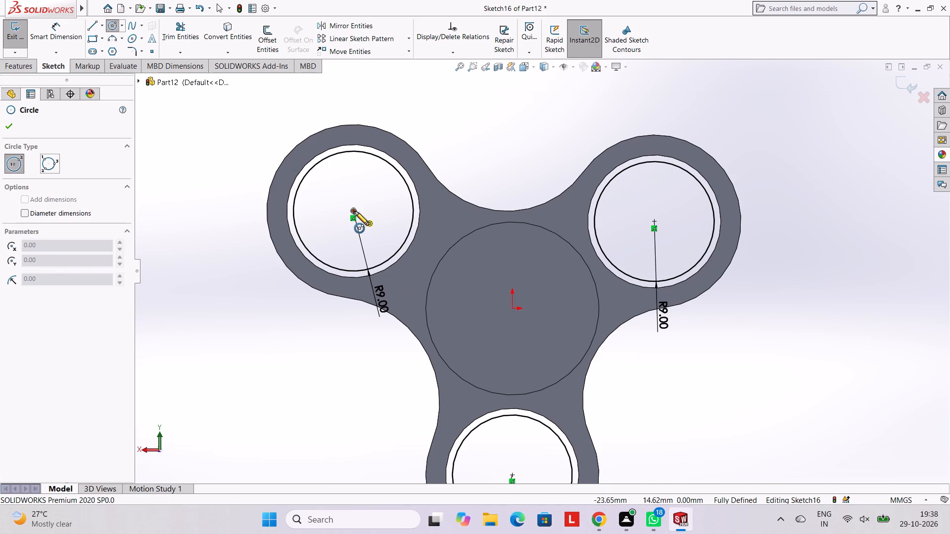
{"action": "left_click", "coordinate": [355, 211]}
{"action": "type", "text": "10"}
{"action": "key", "text": "Return"}
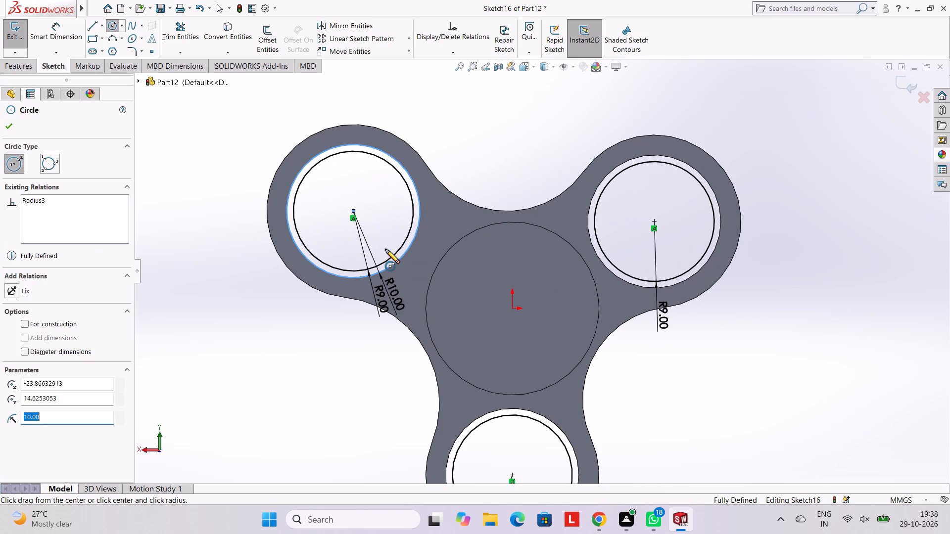
{"action": "key", "text": "Escape"}
{"action": "key", "text": "Escape"}
{"action": "key", "text": "Escape"}
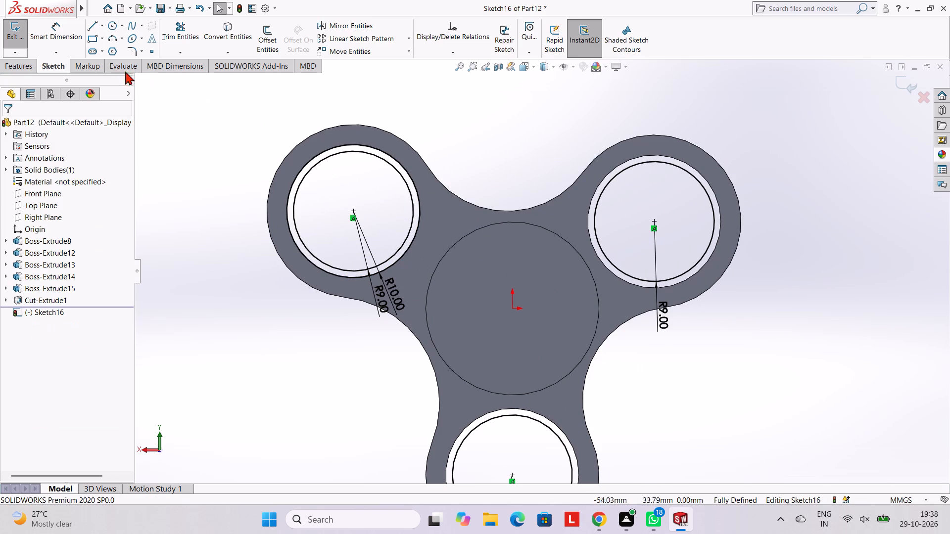
Sketch a circle of radius 10 mm concentric with the upper-right lobe's hole.
{"action": "left_click", "coordinate": [108, 26]}
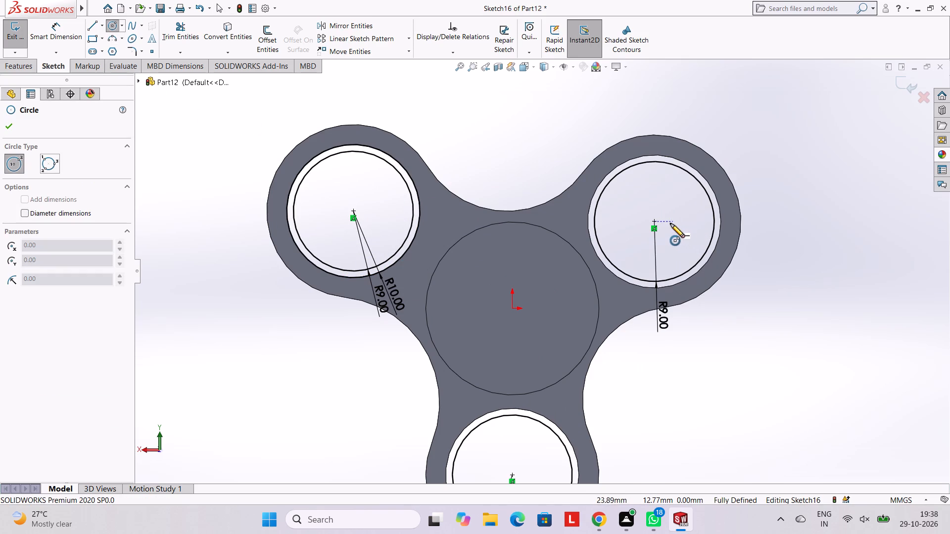
{"action": "left_click", "coordinate": [656, 223]}
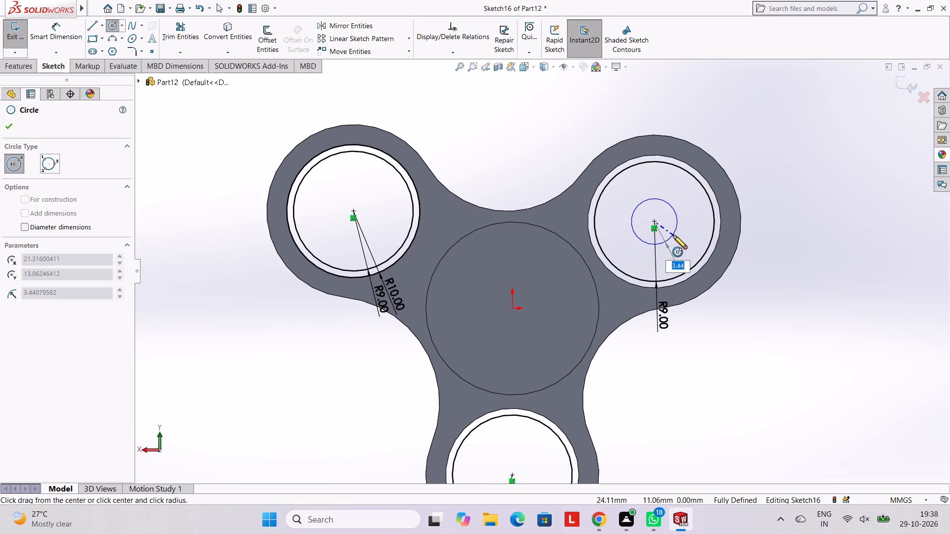
{"action": "type", "text": "10"}
{"action": "key", "text": "Return"}
{"action": "key", "text": "Escape"}
{"action": "key", "text": "Escape"}
{"action": "key", "text": "Escape"}
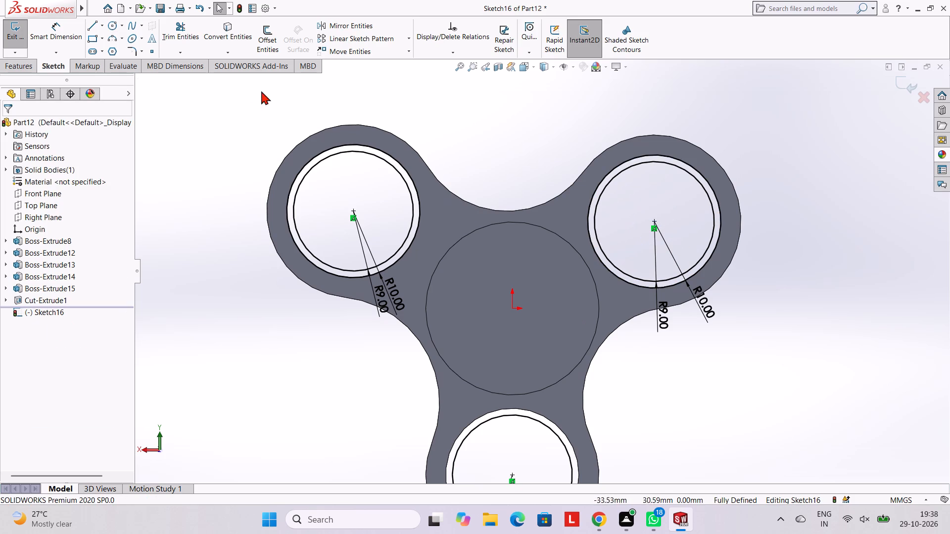
Sketch a circle of radius 10 mm concentric with the bottom lobe's hole.
{"action": "left_click", "coordinate": [110, 27]}
{"action": "scroll", "coordinate": [545, 416], "scroll_direction": "up", "scroll_amount": 2}
{"action": "scroll", "coordinate": [545, 416], "scroll_direction": "down", "scroll_amount": 2}
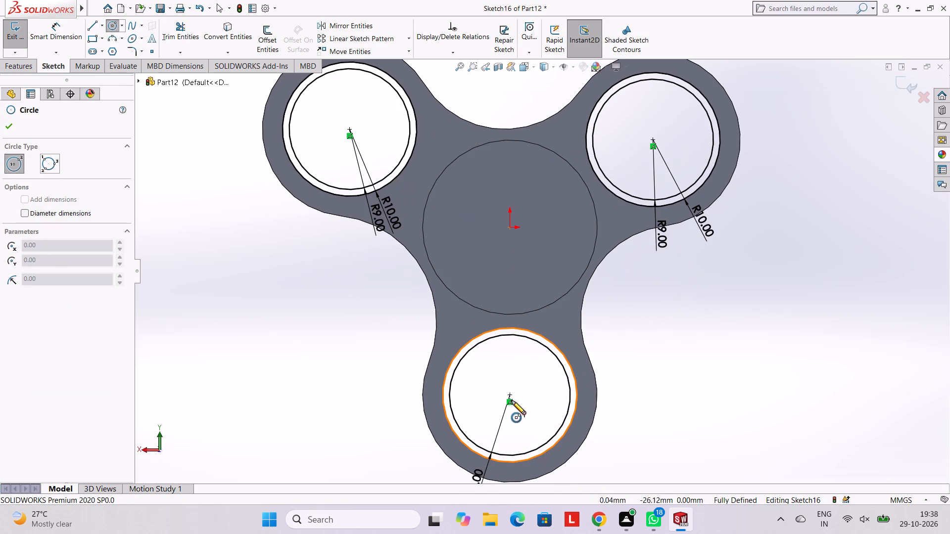
{"action": "left_click", "coordinate": [510, 395]}
{"action": "type", "text": "10"}
{"action": "key", "text": "Return"}
{"action": "key", "text": "Escape"}
{"action": "key", "text": "Escape"}
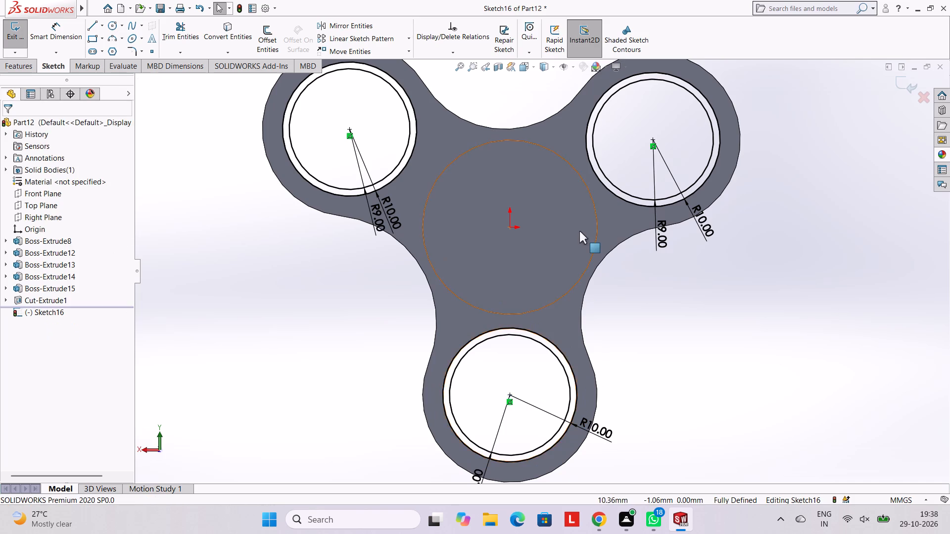
Extrude the three ring profiles 8 mm blind in the reversed direction, into the lobe holes, merged with the body.
{"action": "scroll", "coordinate": [579, 231], "scroll_direction": "up", "scroll_amount": 2}
{"action": "scroll", "coordinate": [564, 171], "scroll_direction": "down", "scroll_amount": 2}
{"action": "left_click", "coordinate": [23, 65]}
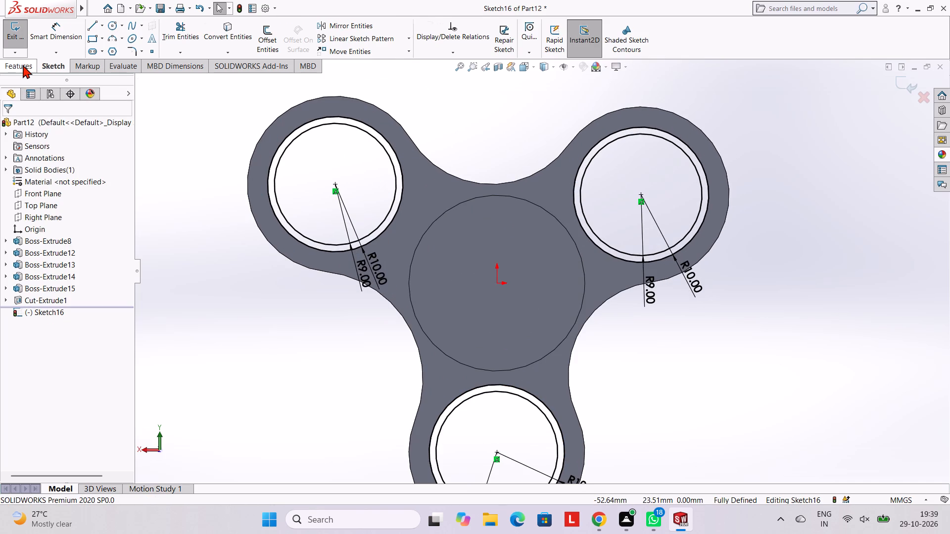
{"action": "left_click", "coordinate": [23, 46]}
{"action": "middle_click_drag", "start_coordinate": [608, 266], "coordinate": [661, 279]}
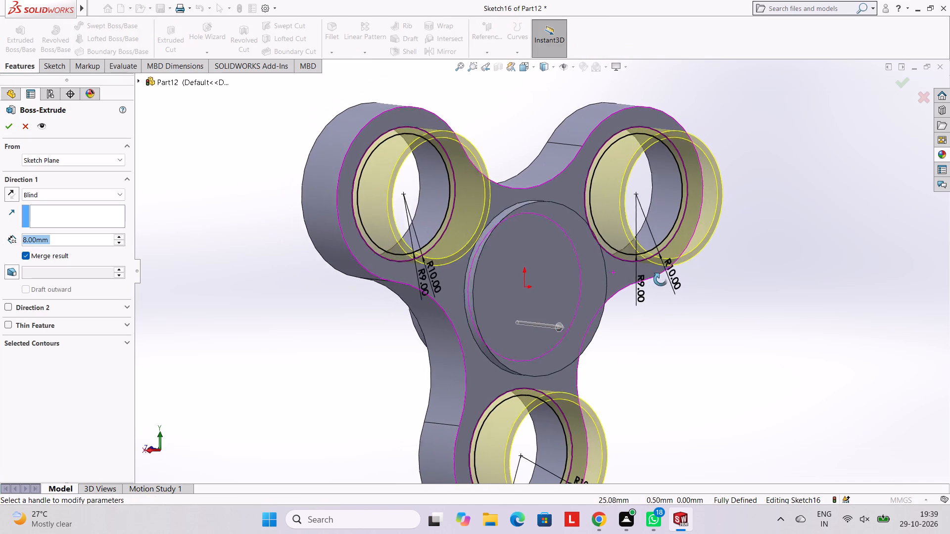
{"action": "middle_click_drag", "start_coordinate": [661, 279], "coordinate": [665, 280]}
{"action": "left_click", "coordinate": [15, 196]}
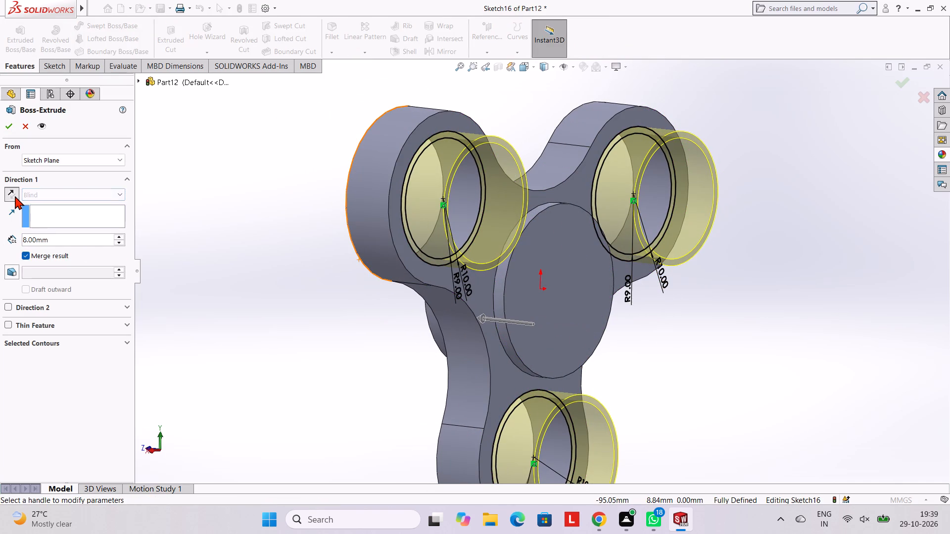
{"action": "scroll", "coordinate": [618, 291], "scroll_direction": "up", "scroll_amount": 2}
{"action": "middle_click_drag", "start_coordinate": [641, 292], "coordinate": [651, 292]}
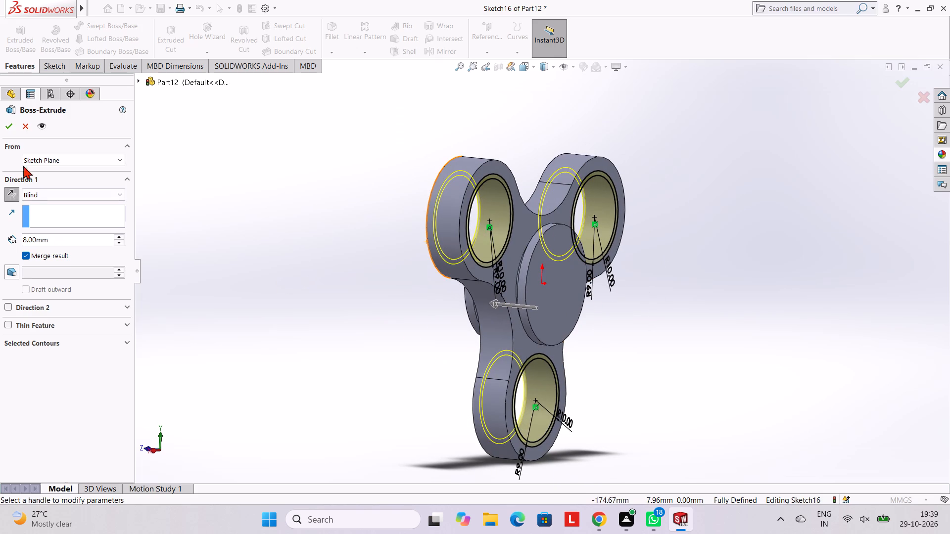
{"action": "left_click", "coordinate": [7, 127]}
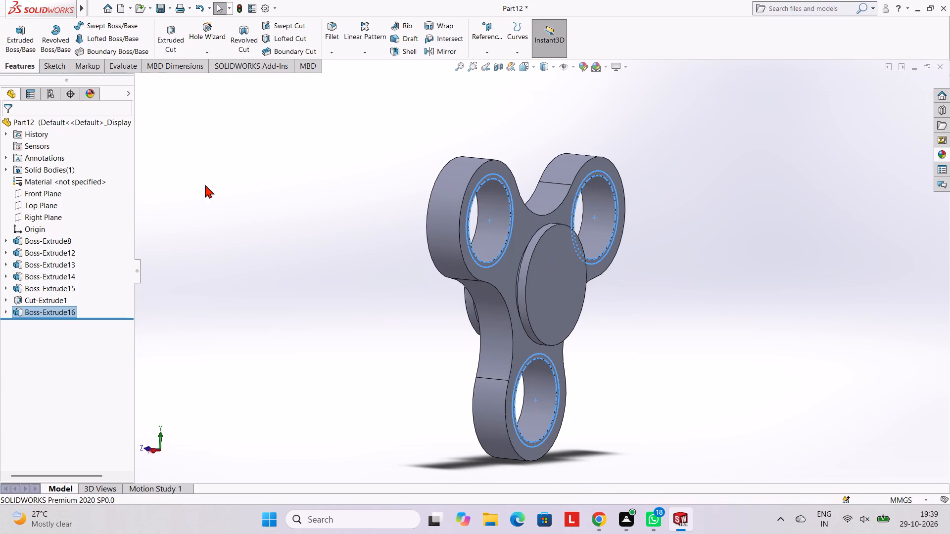
{"action": "left_click", "coordinate": [286, 191]}
Open a new sketch on the three-lobed body's flat face around the central disc and view it face-on.
{"action": "middle_click_drag", "start_coordinate": [767, 281], "coordinate": [660, 268]}
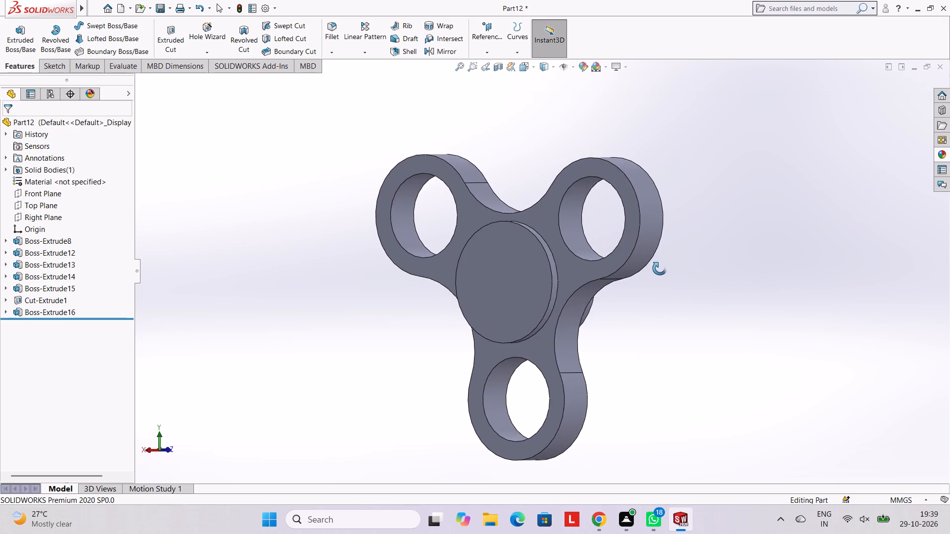
{"action": "middle_click_drag", "start_coordinate": [660, 268], "coordinate": [755, 292]}
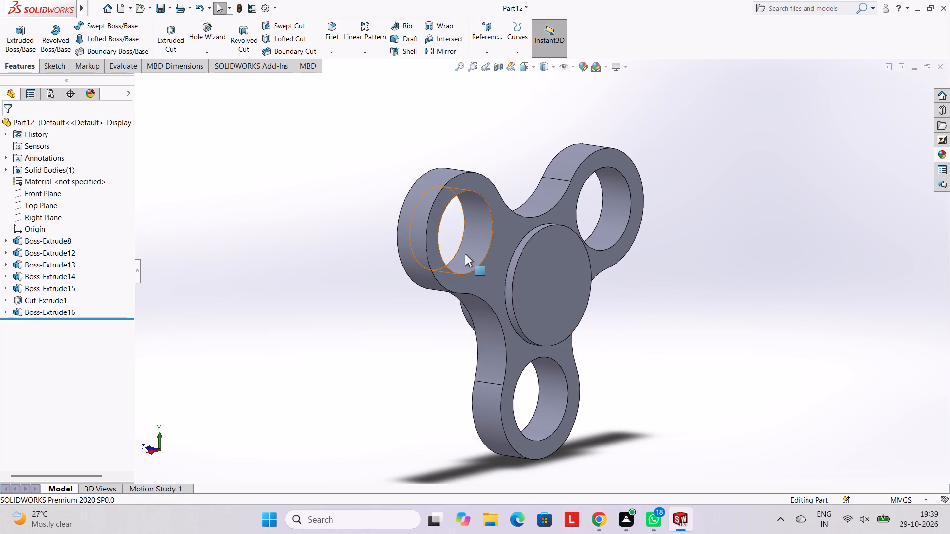
{"action": "scroll", "coordinate": [515, 274], "scroll_direction": "down", "scroll_amount": 2}
{"action": "scroll", "coordinate": [517, 274], "scroll_direction": "up", "scroll_amount": 2}
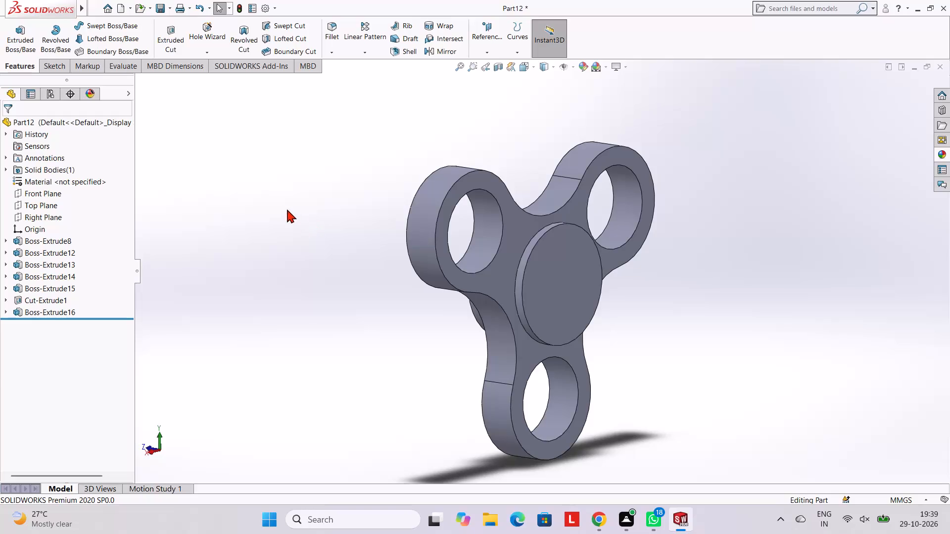
{"action": "middle_click_drag", "start_coordinate": [699, 259], "coordinate": [679, 263]}
{"action": "left_click", "coordinate": [489, 239]}
{"action": "left_click", "coordinate": [535, 213]}
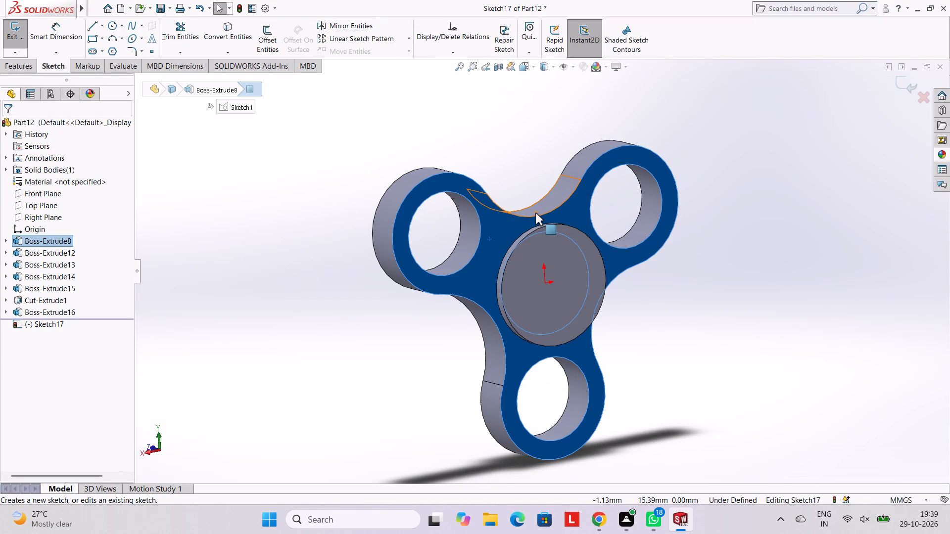
{"action": "key", "text": "ctrl+8"}
{"action": "scroll", "coordinate": [548, 207], "scroll_direction": "up", "scroll_amount": 2}
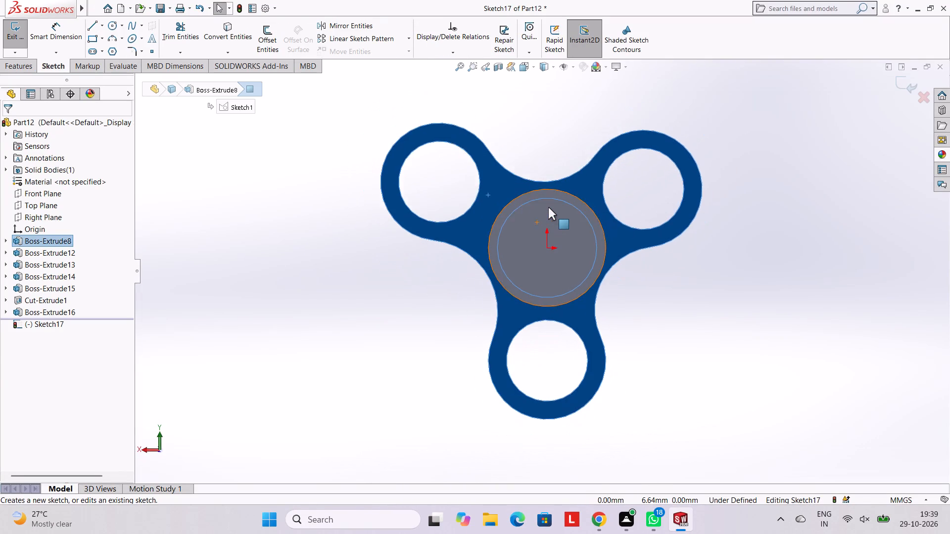
Sketch a circle of radius 6 mm concentric with the upper-left lobe's hole.
{"action": "left_click", "coordinate": [112, 24]}
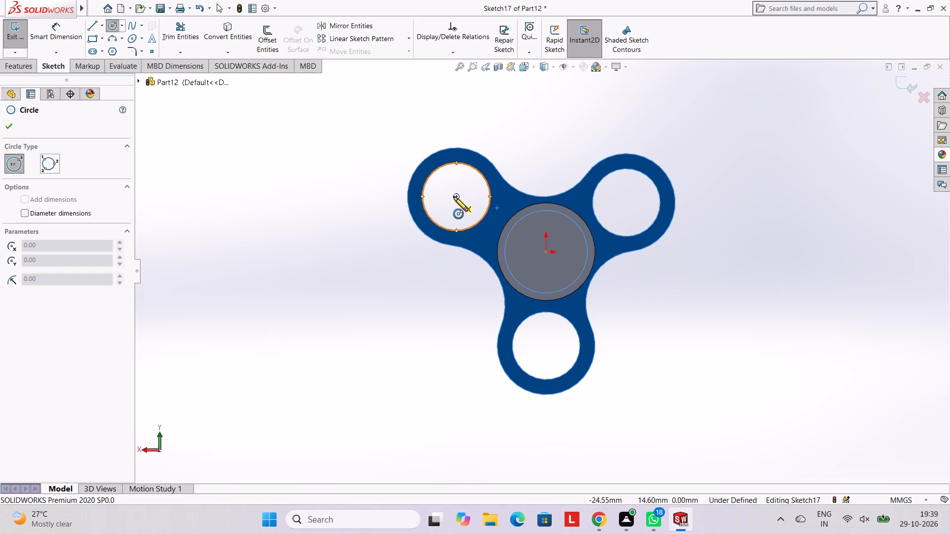
{"action": "left_click", "coordinate": [457, 197]}
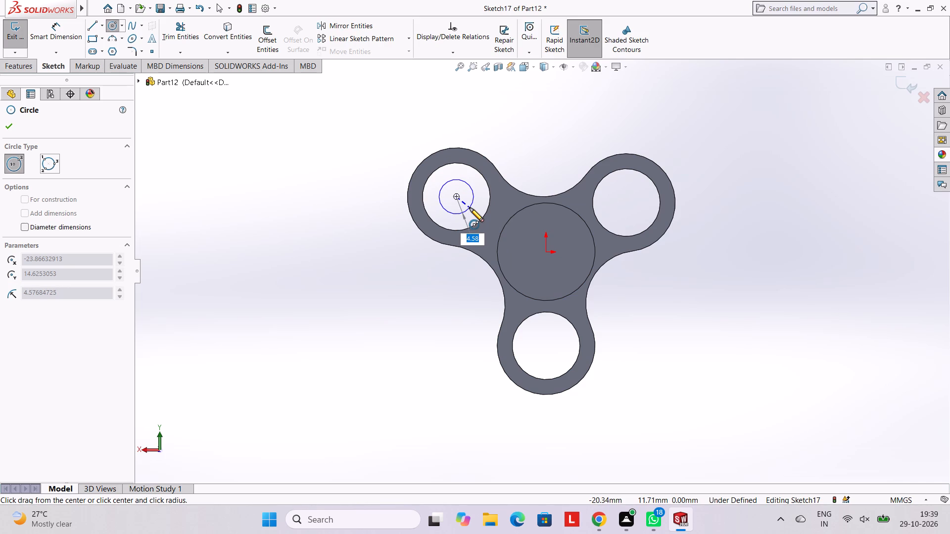
{"action": "key", "text": "6"}
{"action": "key", "text": "Return"}
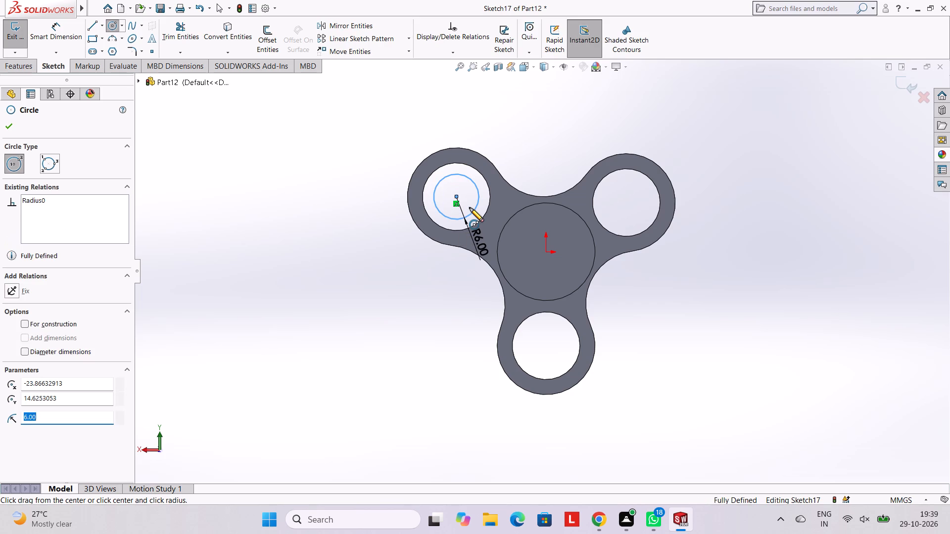
{"action": "key", "text": "Escape"}
{"action": "key", "text": "Escape"}
{"action": "key", "text": "Escape"}
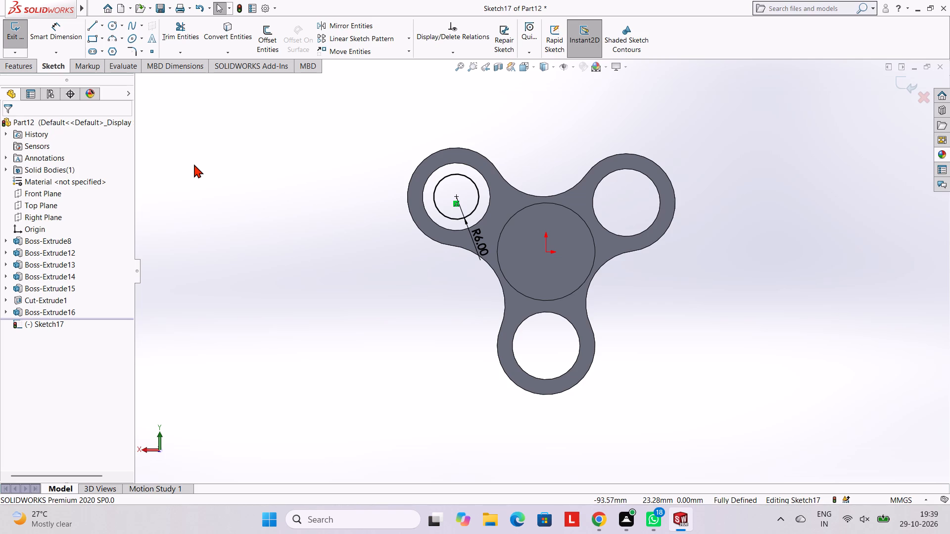
Sketch a circle of radius 9 mm concentric with the upper-left lobe's hole, around the 6 mm radius circle.
{"action": "left_click", "coordinate": [112, 28]}
{"action": "left_click", "coordinate": [457, 197]}
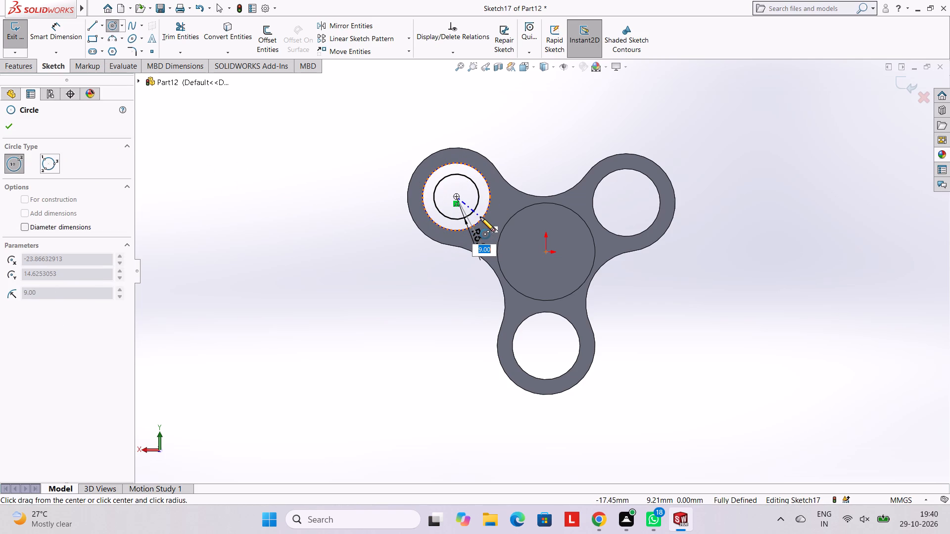
{"action": "key", "text": "9"}
{"action": "key", "text": "Return"}
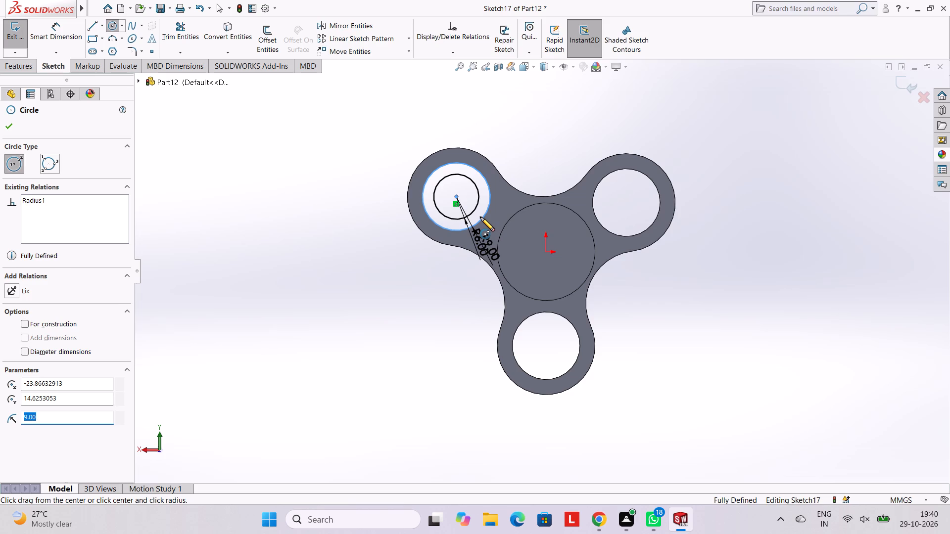
{"action": "key", "text": "Escape"}
{"action": "key", "text": "Escape"}
{"action": "key", "text": "Escape"}
{"action": "key", "text": "Escape"}
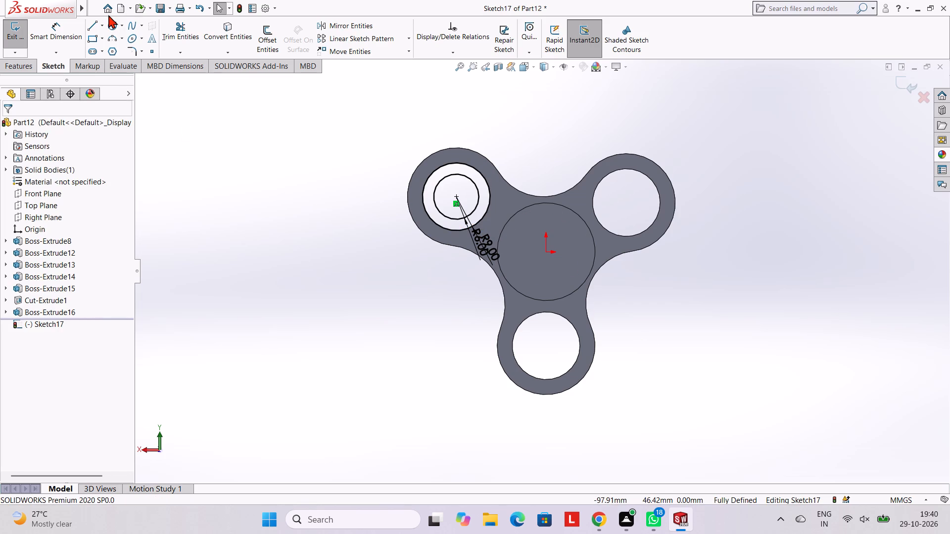
Sketch a circle of radius 9 mm concentric with the upper-right lobe's hole.
{"action": "left_click", "coordinate": [108, 20]}
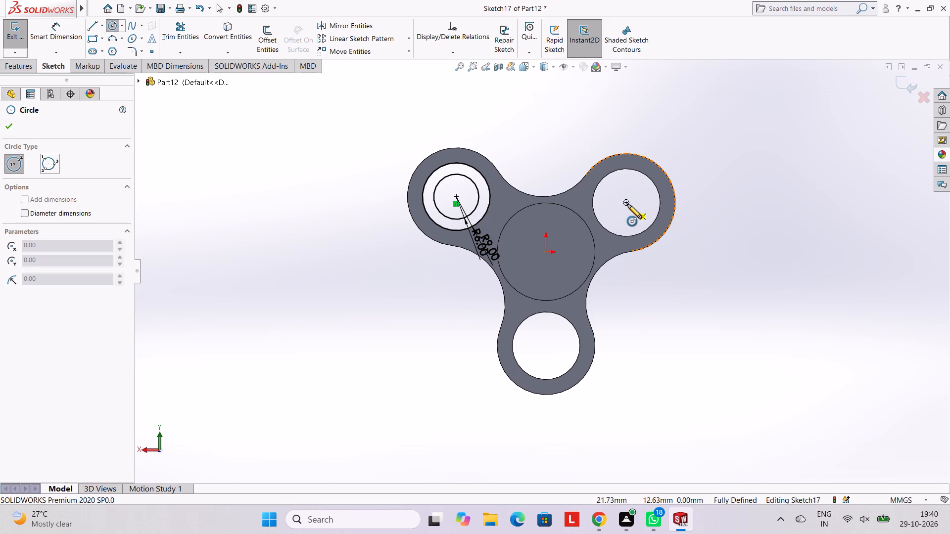
{"action": "left_click", "coordinate": [626, 202]}
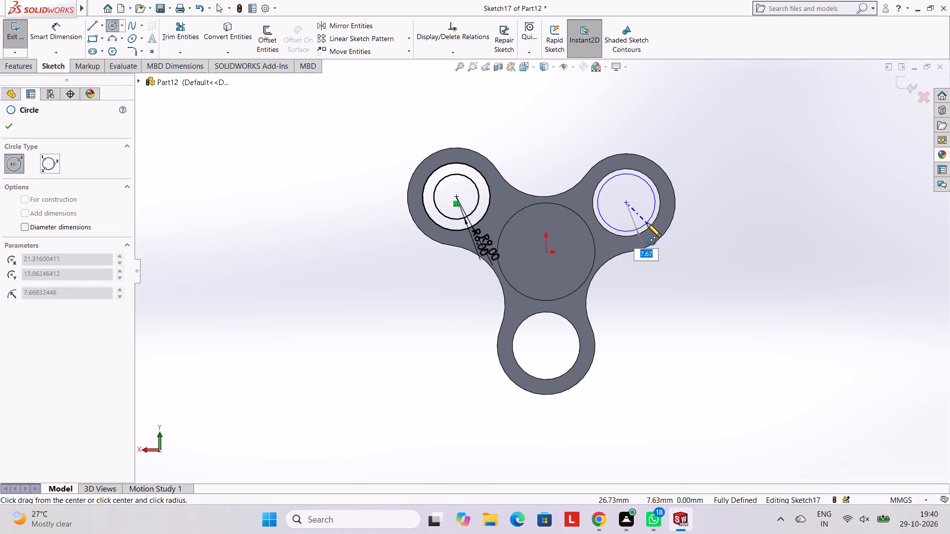
{"action": "key", "text": "9"}
{"action": "key", "text": "Return"}
{"action": "key", "text": "Escape"}
{"action": "key", "text": "grave"}
{"action": "key", "text": "Escape"}
{"action": "key", "text": "Escape"}
{"action": "key", "text": "Escape"}
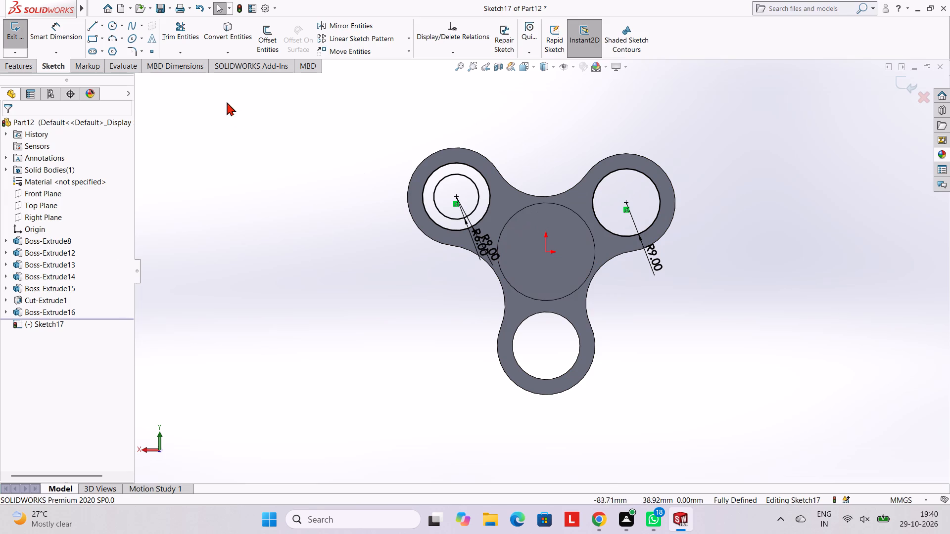
Sketch a circle of radius 6 mm concentric with the upper-right lobe's hole, inside the 9 mm radius circle.
{"action": "left_click", "coordinate": [110, 25]}
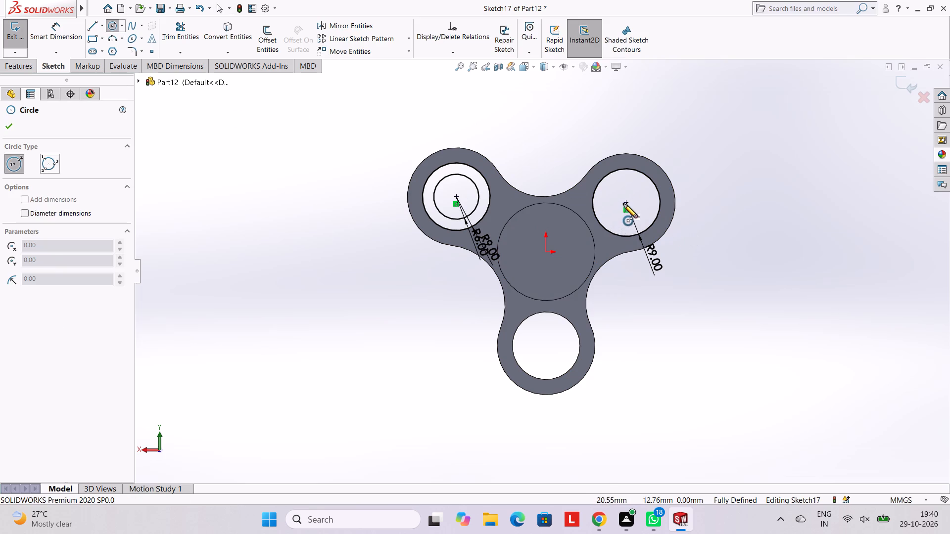
{"action": "left_click", "coordinate": [623, 203]}
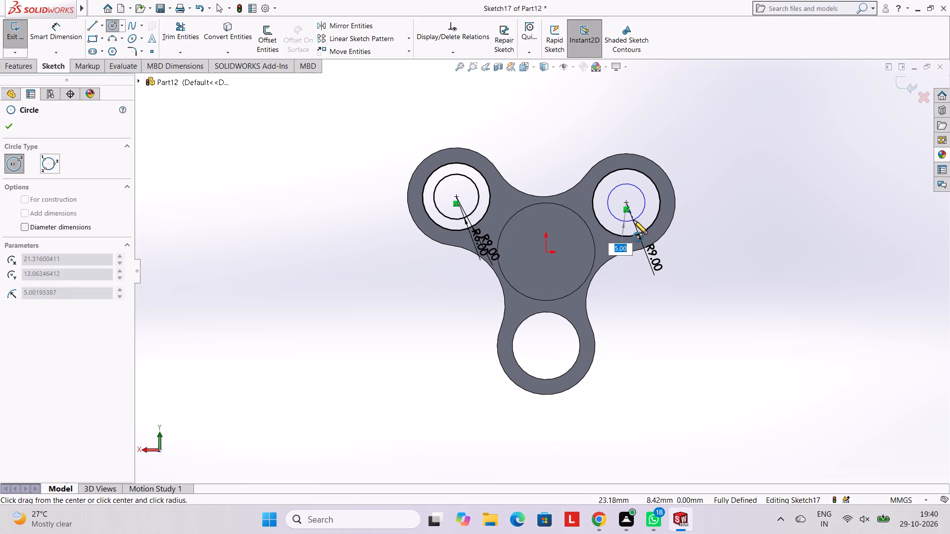
{"action": "key", "text": "6"}
{"action": "key", "text": "Return"}
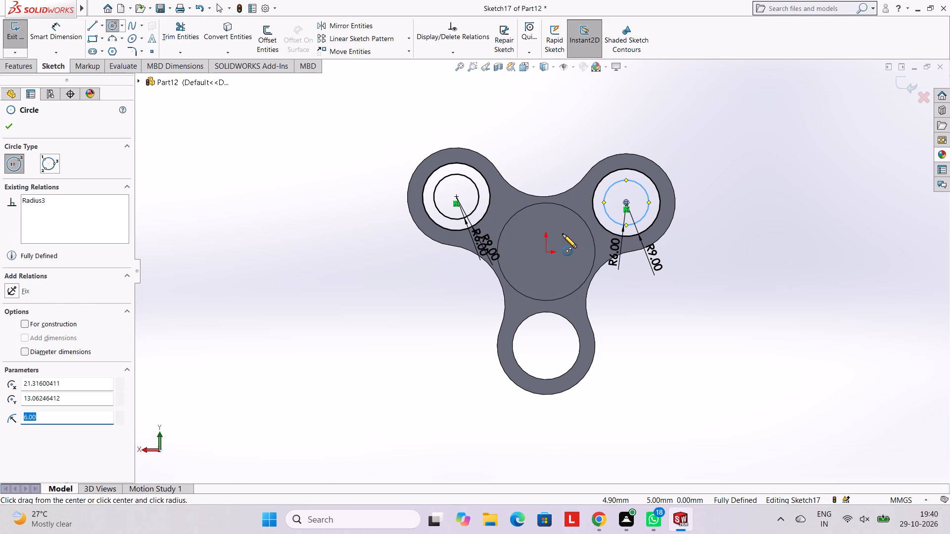
{"action": "key", "text": "Escape"}
{"action": "key", "text": "Escape"}
{"action": "key", "text": "Escape"}
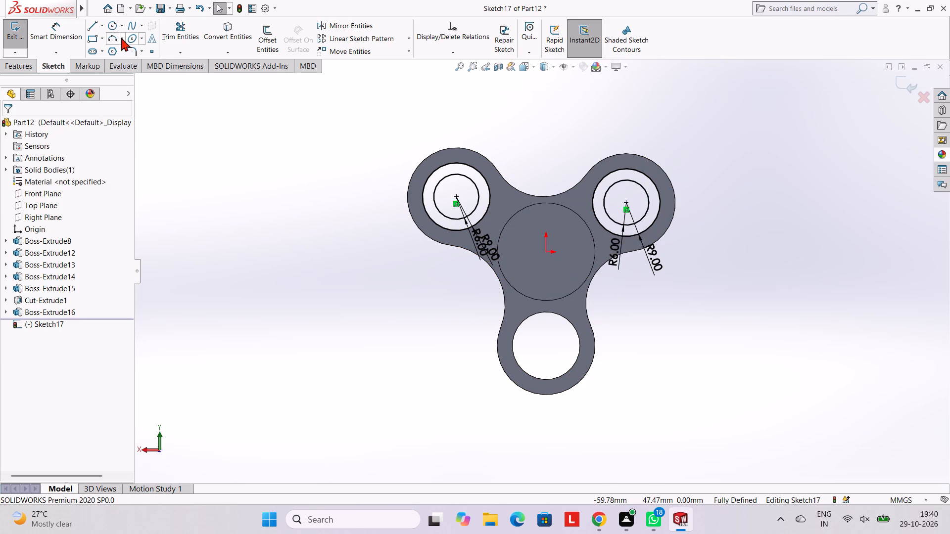
Sketch a circle of radius 9 mm concentric with the bottom lobe's hole.
{"action": "left_click", "coordinate": [110, 29]}
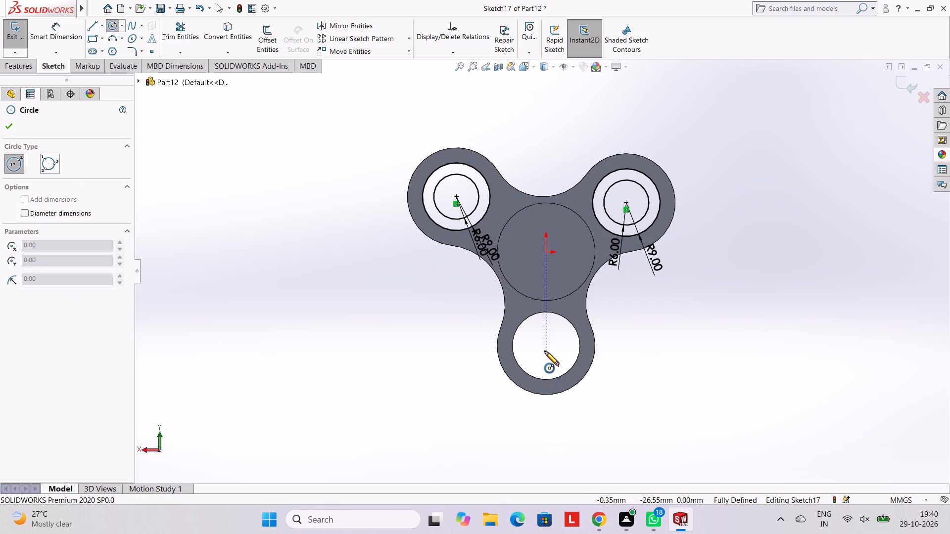
{"action": "left_click", "coordinate": [546, 346]}
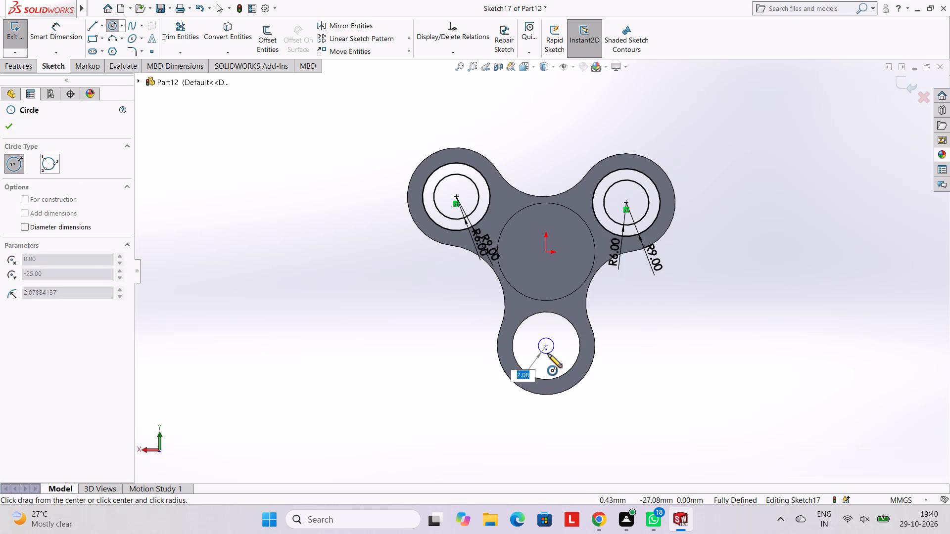
{"action": "key", "text": "9"}
{"action": "key", "text": "Return"}
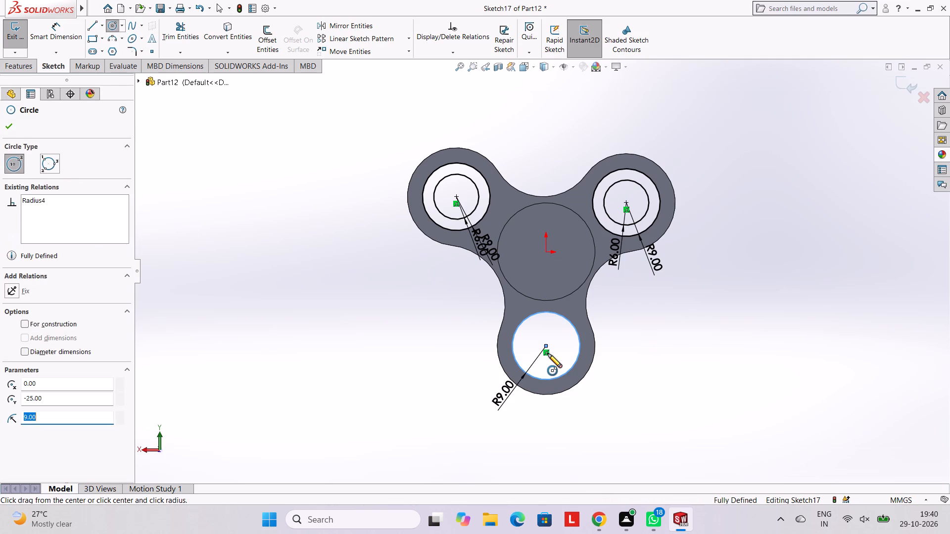
Sketch a circle of radius 6 mm concentric with the bottom lobe's hole, inside the 9 mm radius circle.
{"action": "key", "text": "grave"}
{"action": "key", "text": "Escape"}
{"action": "key", "text": "Escape"}
{"action": "key", "text": "Escape"}
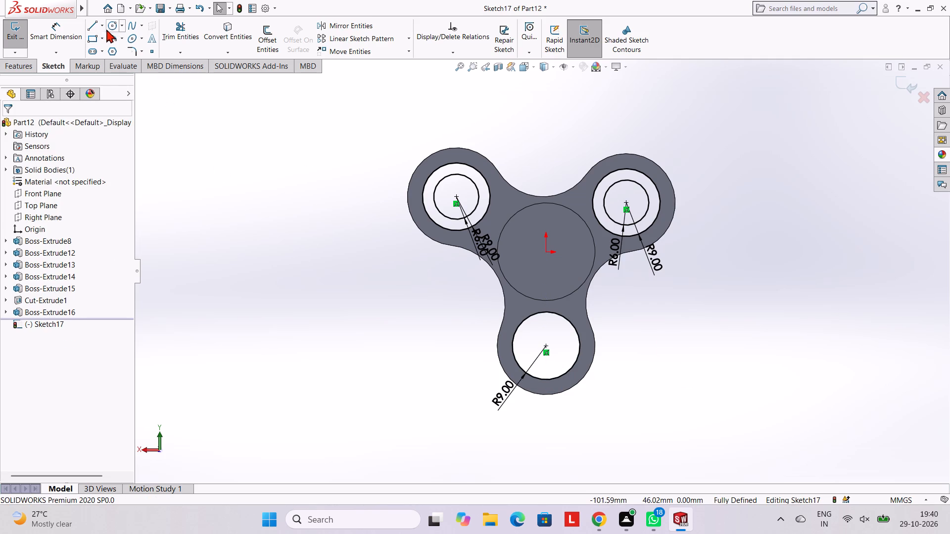
{"action": "left_click", "coordinate": [116, 21]}
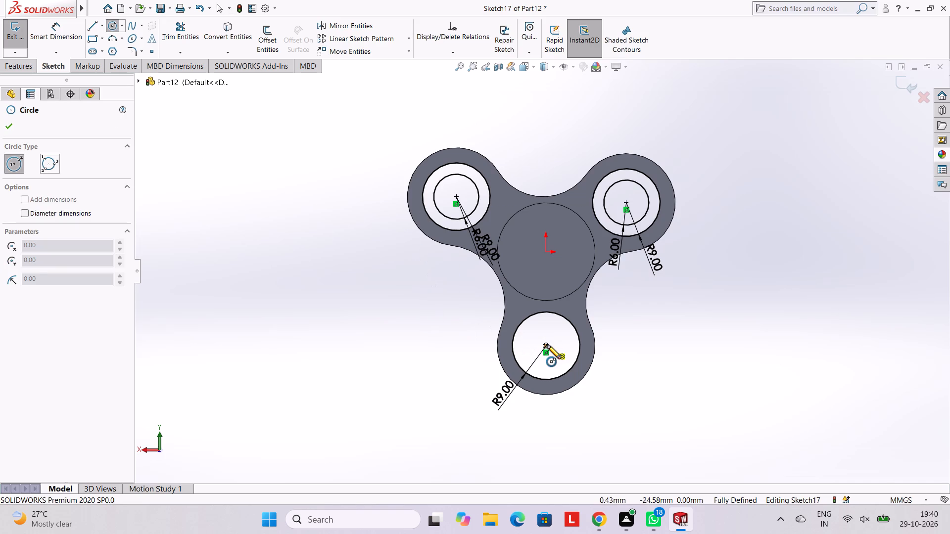
{"action": "left_click", "coordinate": [546, 345]}
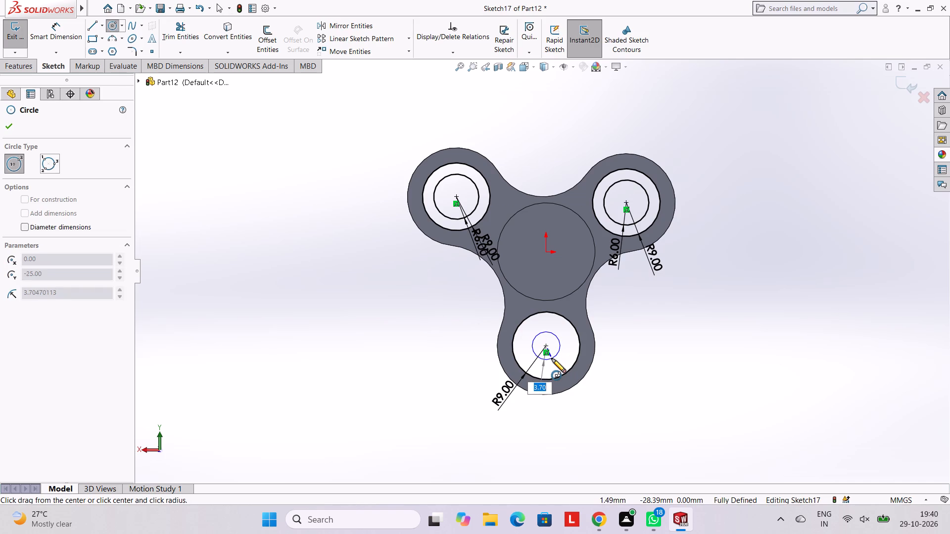
{"action": "key", "text": "6"}
{"action": "key", "text": "Return"}
{"action": "key", "text": "Escape"}
{"action": "key", "text": "Escape"}
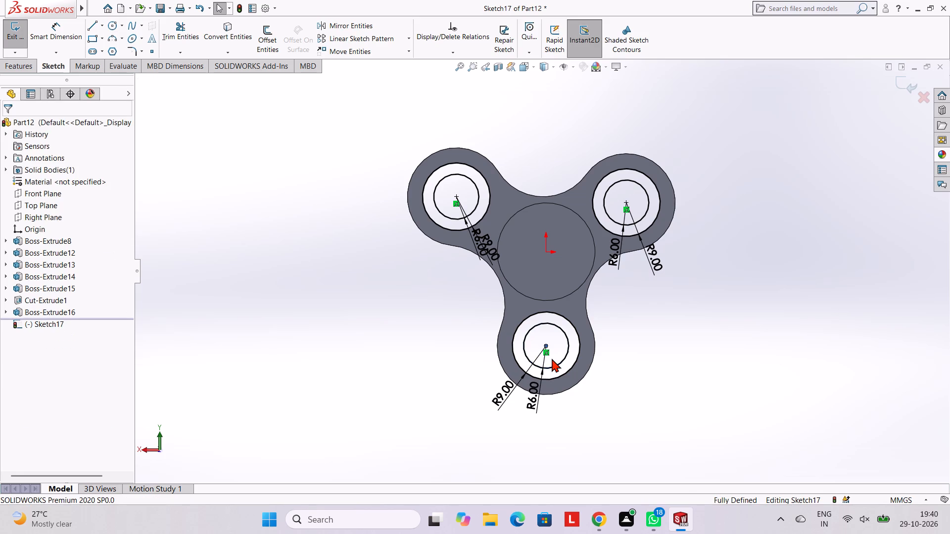
{"action": "key", "text": "Escape"}
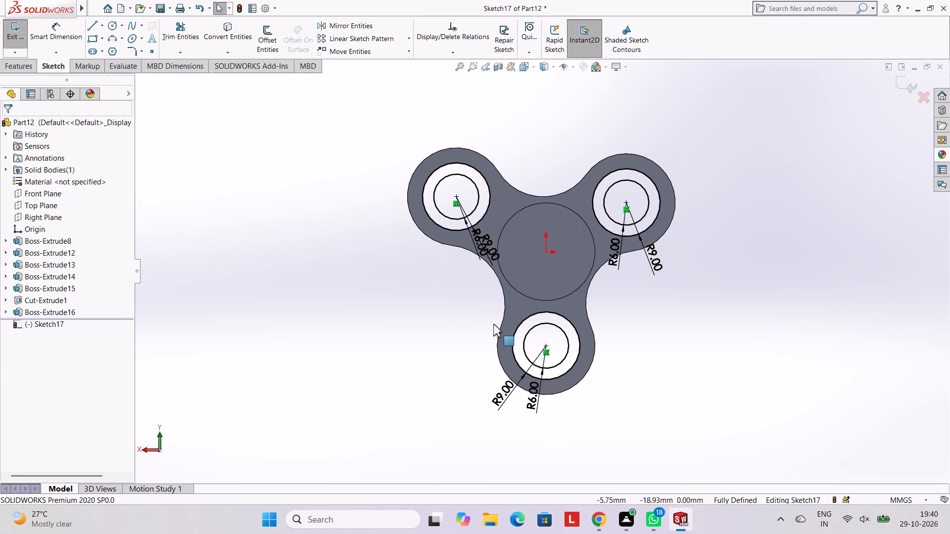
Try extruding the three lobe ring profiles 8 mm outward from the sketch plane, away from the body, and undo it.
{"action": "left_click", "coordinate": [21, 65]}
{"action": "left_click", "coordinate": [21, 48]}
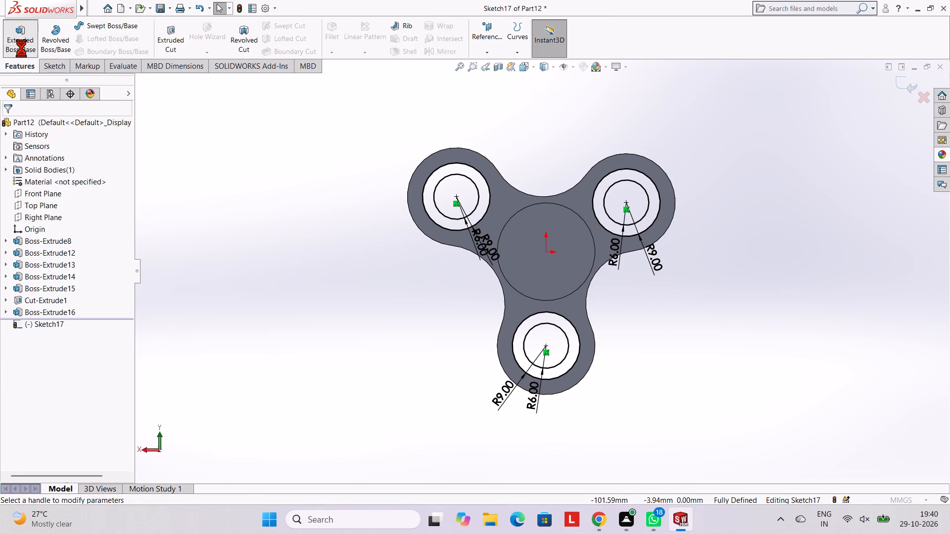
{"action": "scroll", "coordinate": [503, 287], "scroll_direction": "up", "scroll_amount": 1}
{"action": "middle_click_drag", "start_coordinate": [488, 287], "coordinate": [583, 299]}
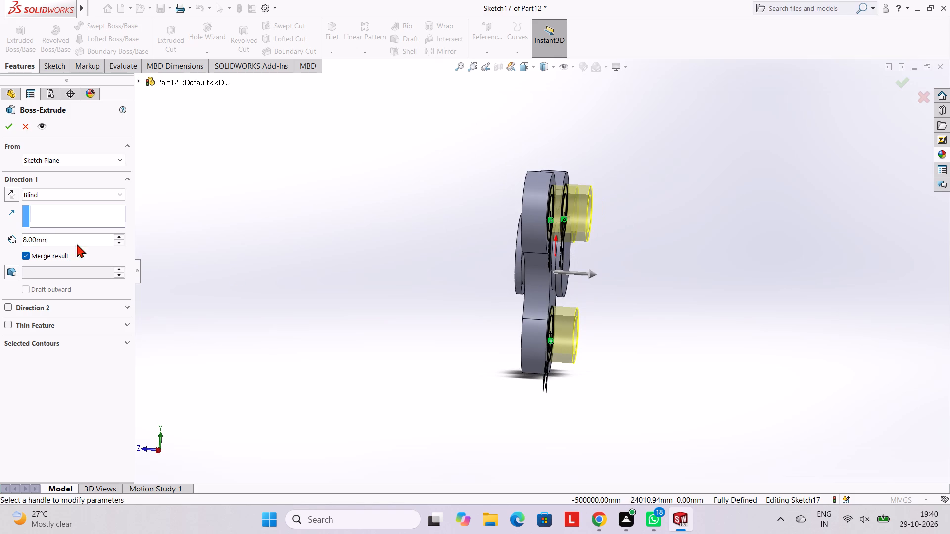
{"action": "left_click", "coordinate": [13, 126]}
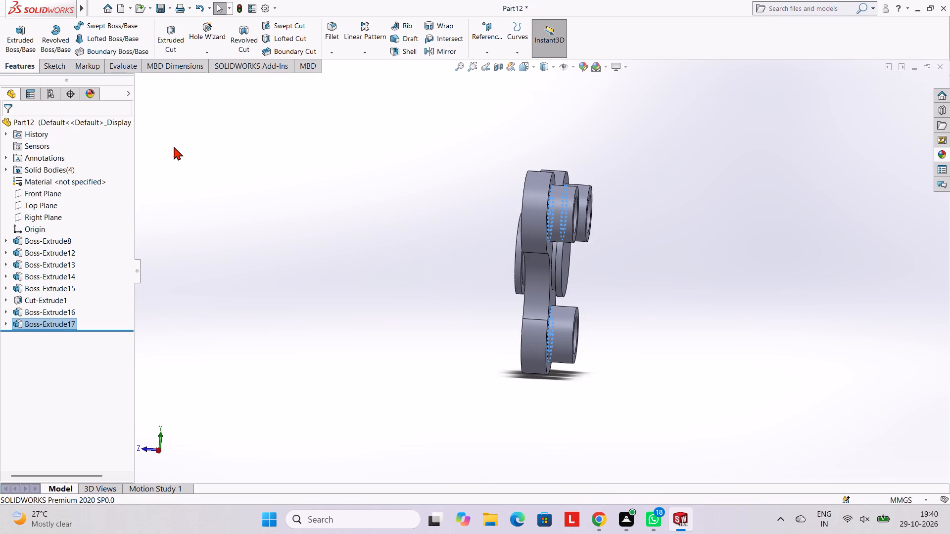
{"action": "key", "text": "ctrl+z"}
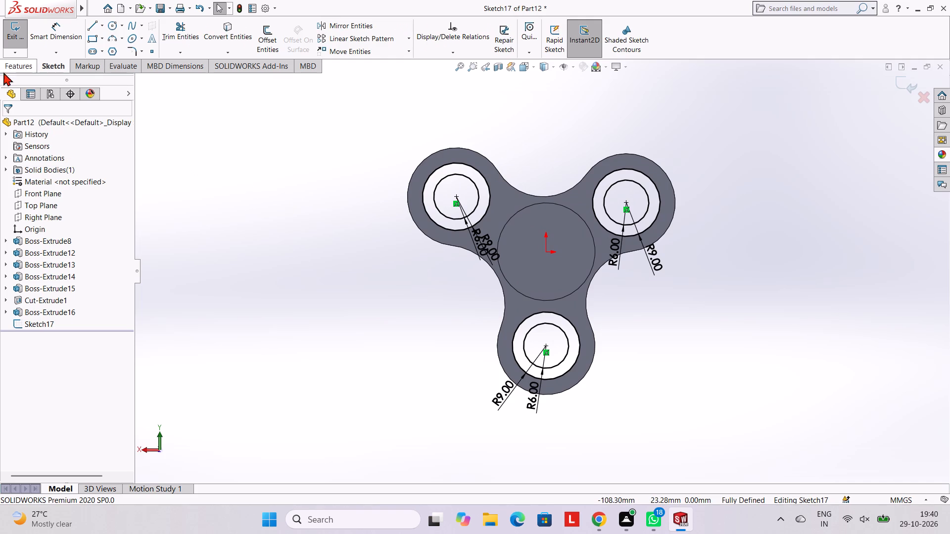
Extrude the three lobe ring profiles 8 mm in the reversed direction, into the lobe holes, with the result merged.
{"action": "left_click", "coordinate": [34, 65]}
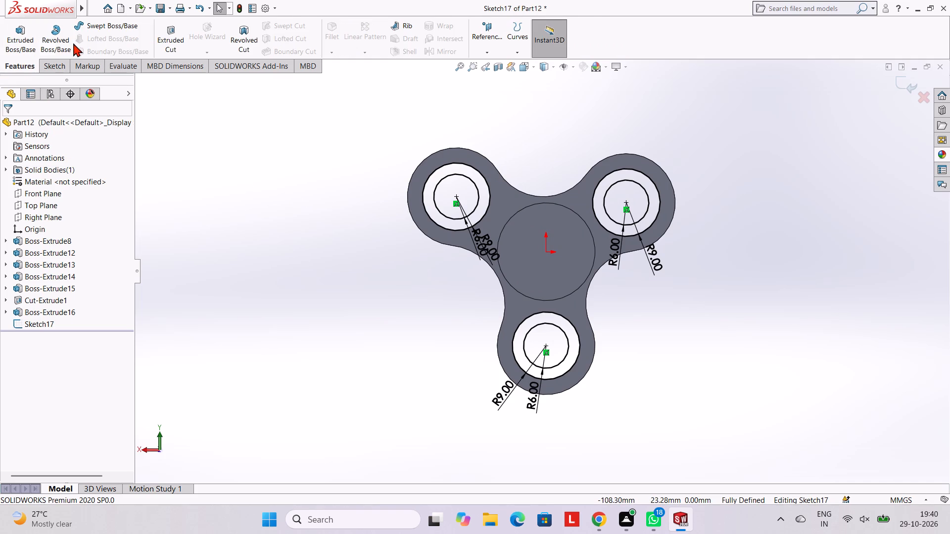
{"action": "left_click", "coordinate": [20, 39]}
{"action": "middle_click_drag", "start_coordinate": [279, 165], "coordinate": [410, 220]}
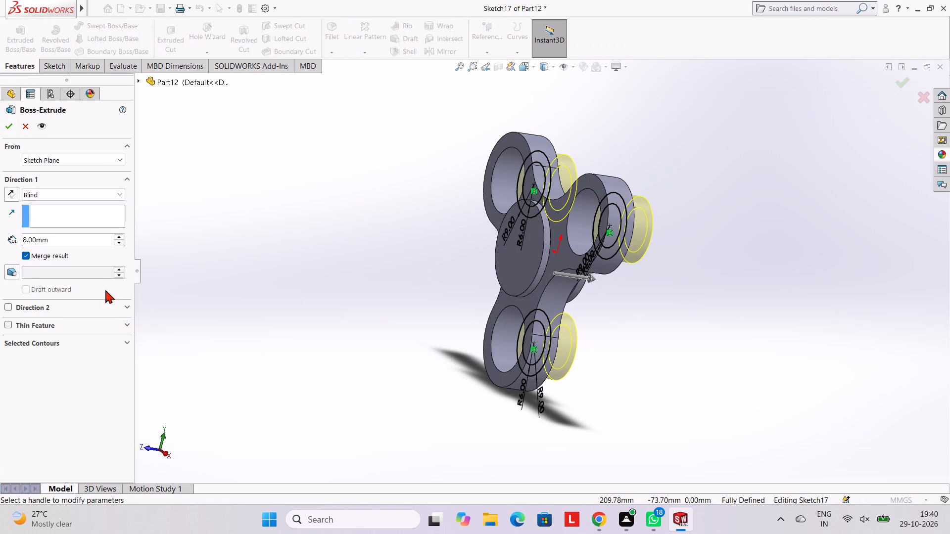
{"action": "left_click", "coordinate": [11, 190]}
{"action": "middle_click_drag", "start_coordinate": [194, 201], "coordinate": [175, 200]}
{"action": "left_click", "coordinate": [3, 122]}
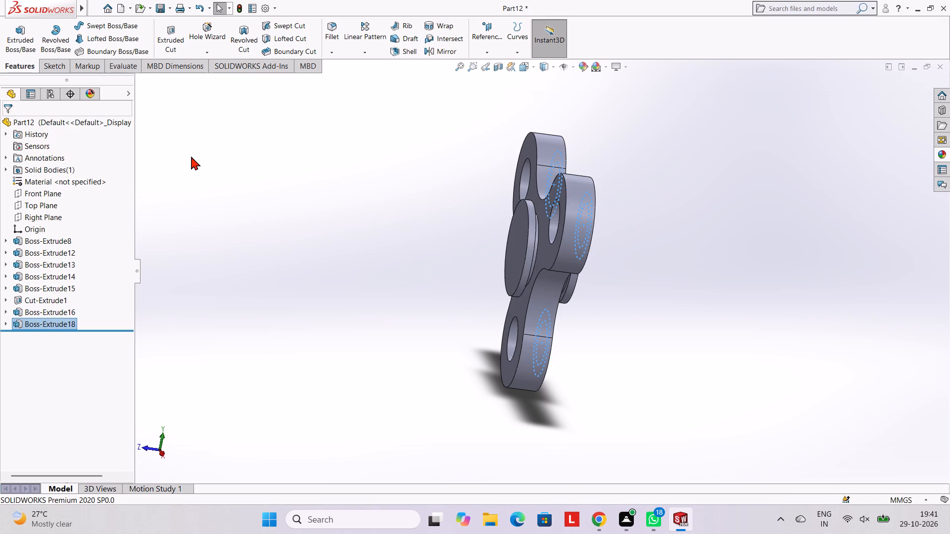
{"action": "left_click", "coordinate": [191, 156]}
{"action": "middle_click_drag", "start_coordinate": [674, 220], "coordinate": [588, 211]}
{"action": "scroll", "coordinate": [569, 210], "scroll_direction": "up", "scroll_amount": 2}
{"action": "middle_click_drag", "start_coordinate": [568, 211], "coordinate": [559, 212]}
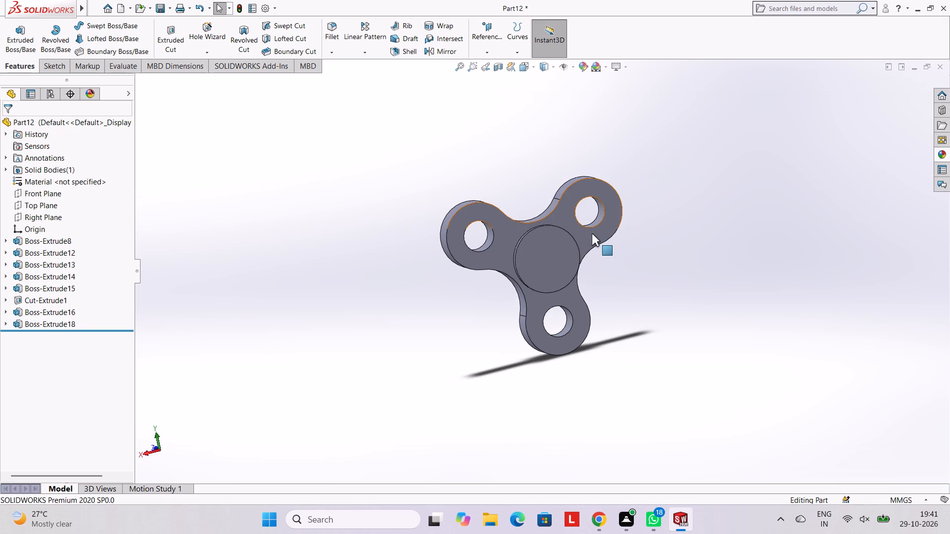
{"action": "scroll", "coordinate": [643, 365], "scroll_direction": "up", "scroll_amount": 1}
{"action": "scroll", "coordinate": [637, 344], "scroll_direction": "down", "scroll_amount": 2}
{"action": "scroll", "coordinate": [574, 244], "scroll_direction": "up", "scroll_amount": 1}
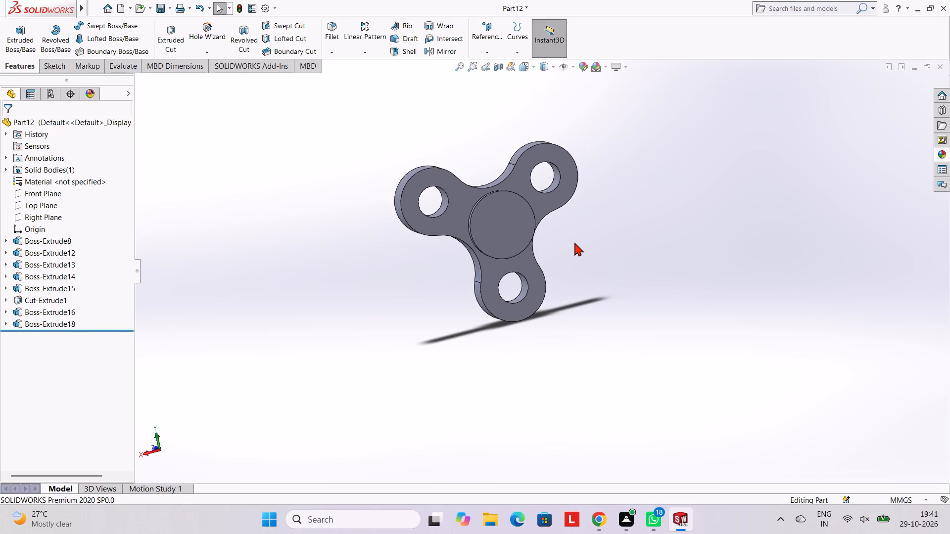
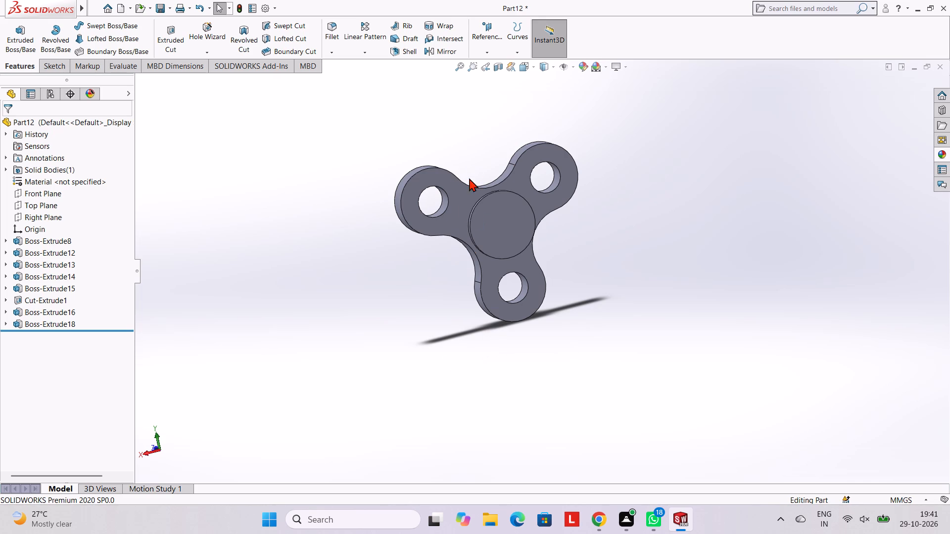
Start a sketch on the spinner body's front face and draw a 5 mm radius circle centred in the upper-left arm's hole.
{"action": "left_click", "coordinate": [455, 213]}
{"action": "left_click", "coordinate": [502, 186]}
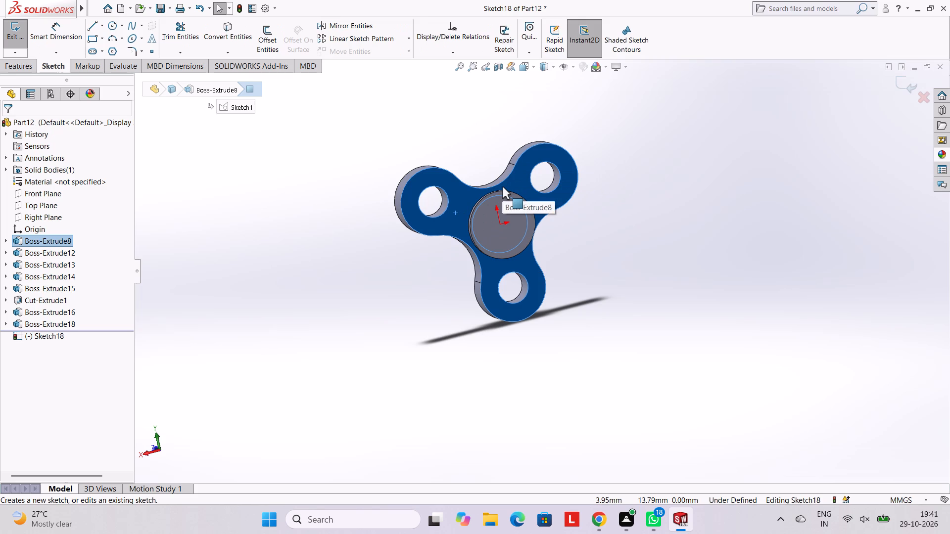
{"action": "key", "text": "ctrl+8"}
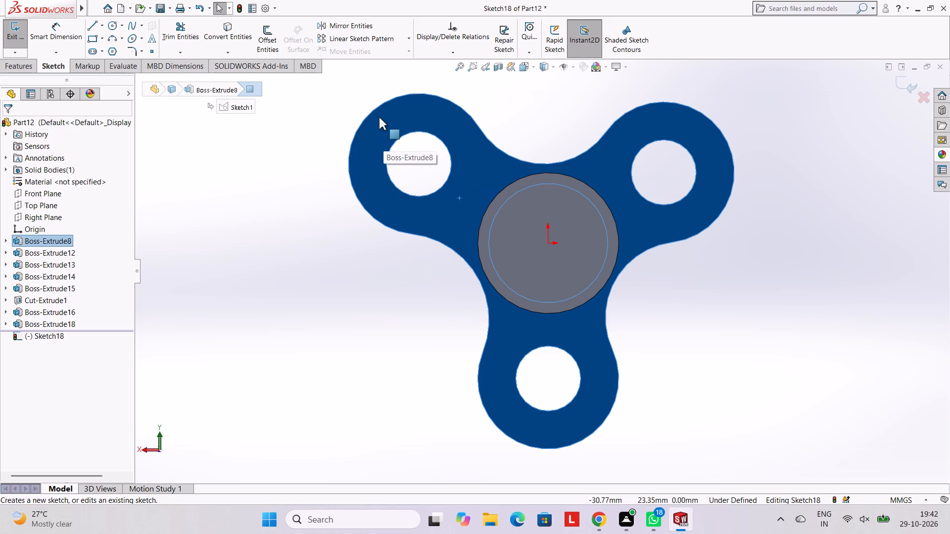
{"action": "left_click", "coordinate": [108, 27]}
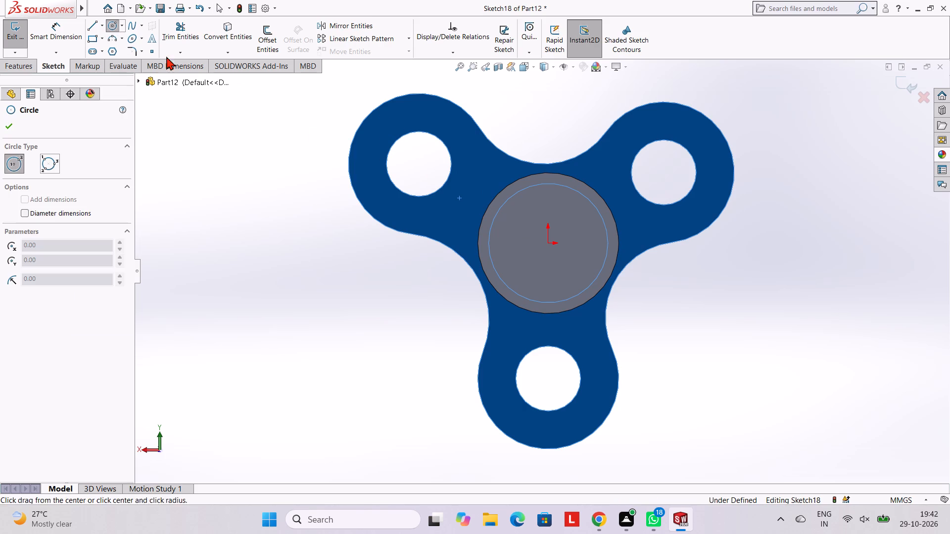
{"action": "left_click", "coordinate": [418, 162]}
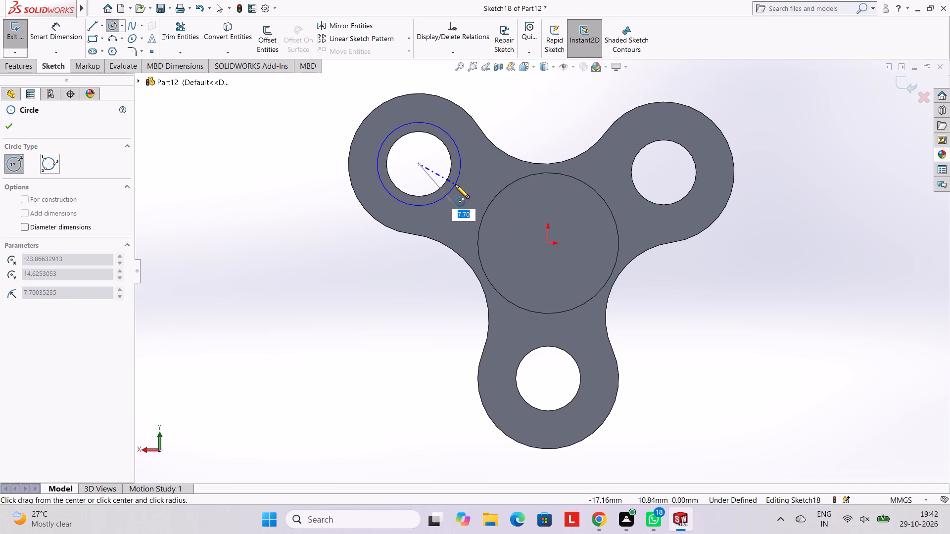
{"action": "key", "text": "5"}
{"action": "key", "text": "Return"}
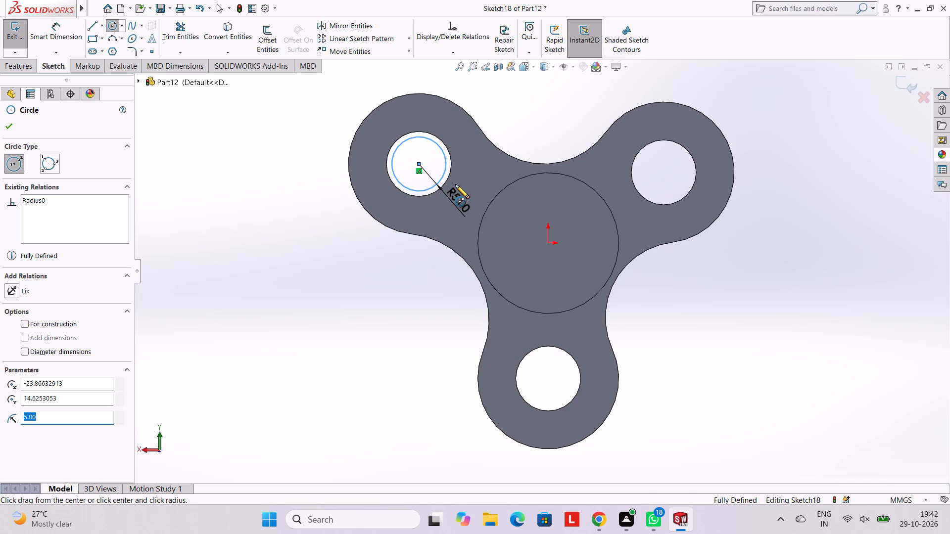
{"action": "key", "text": "Escape"}
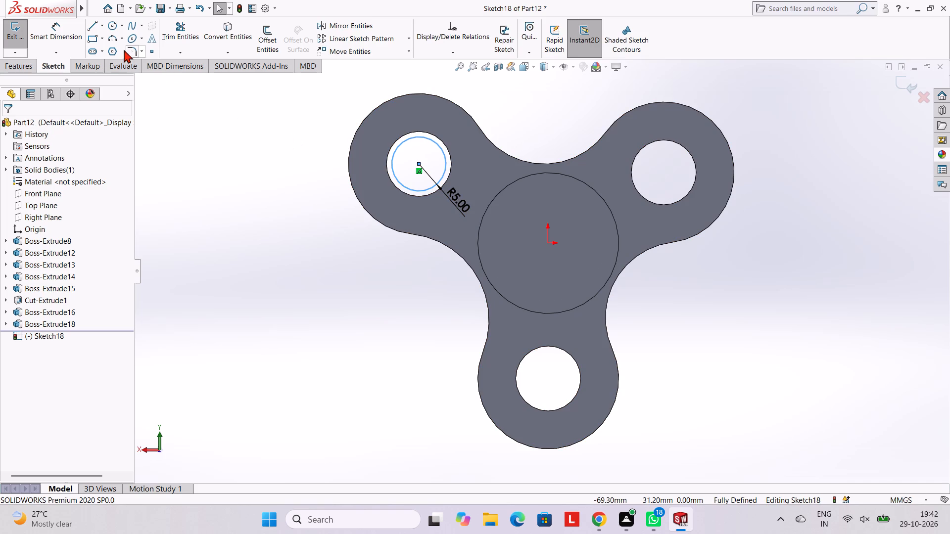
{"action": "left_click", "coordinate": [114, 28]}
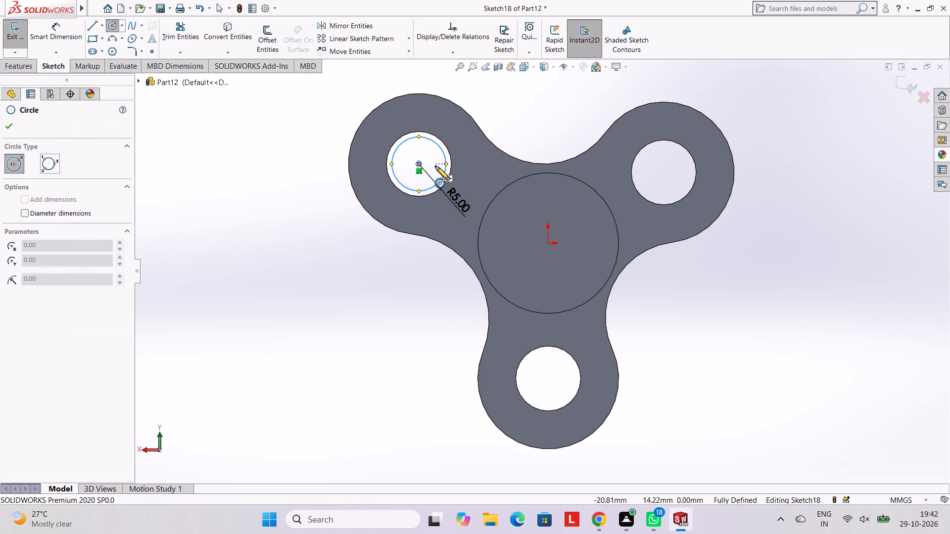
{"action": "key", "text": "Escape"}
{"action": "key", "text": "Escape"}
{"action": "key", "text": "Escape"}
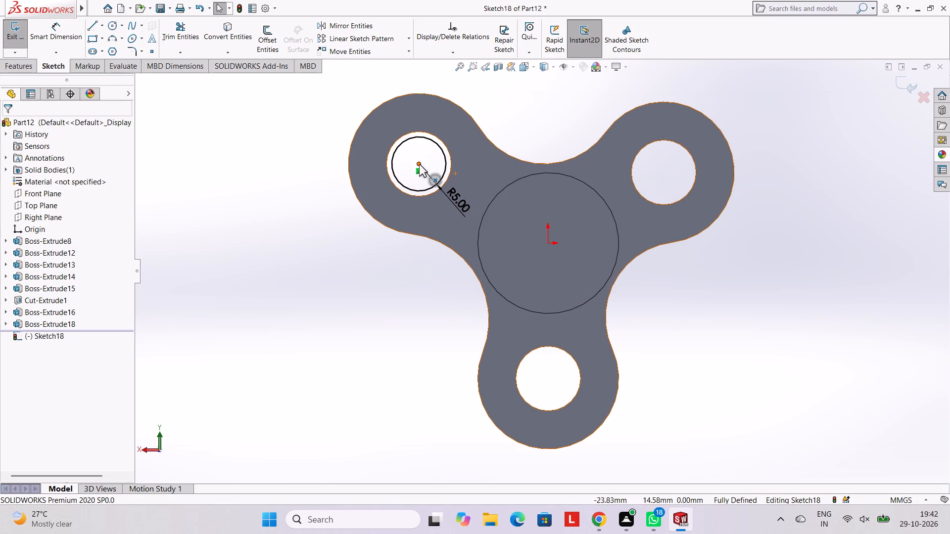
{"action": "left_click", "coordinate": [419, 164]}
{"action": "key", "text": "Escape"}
Draw a concentric 6 mm radius circle around the 5 mm one in the upper-left arm's hole.
{"action": "left_click", "coordinate": [108, 25]}
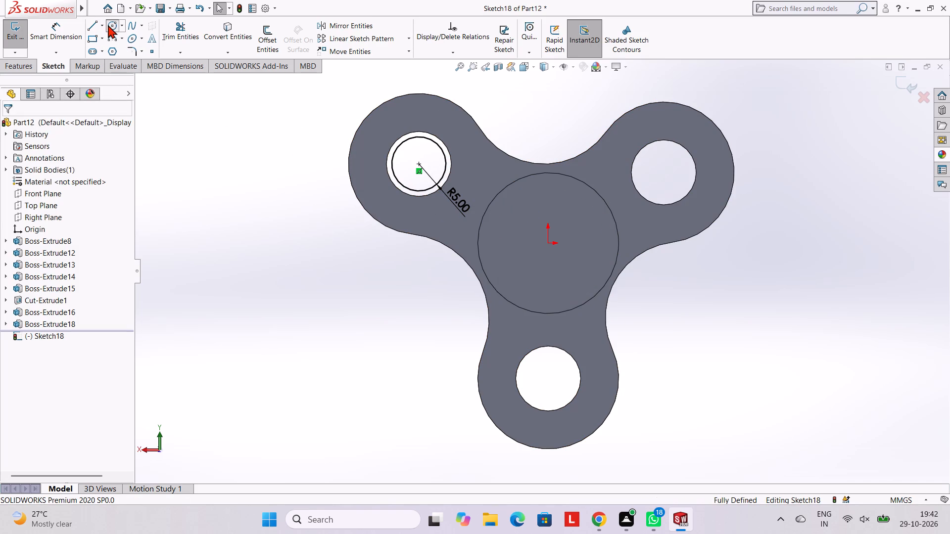
{"action": "left_click", "coordinate": [419, 165]}
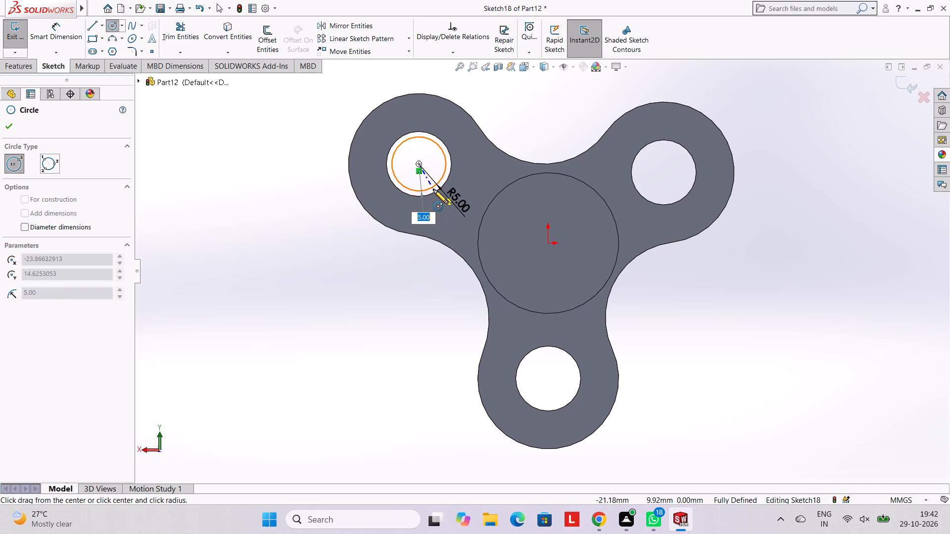
{"action": "key", "text": "6"}
{"action": "key", "text": "Return"}
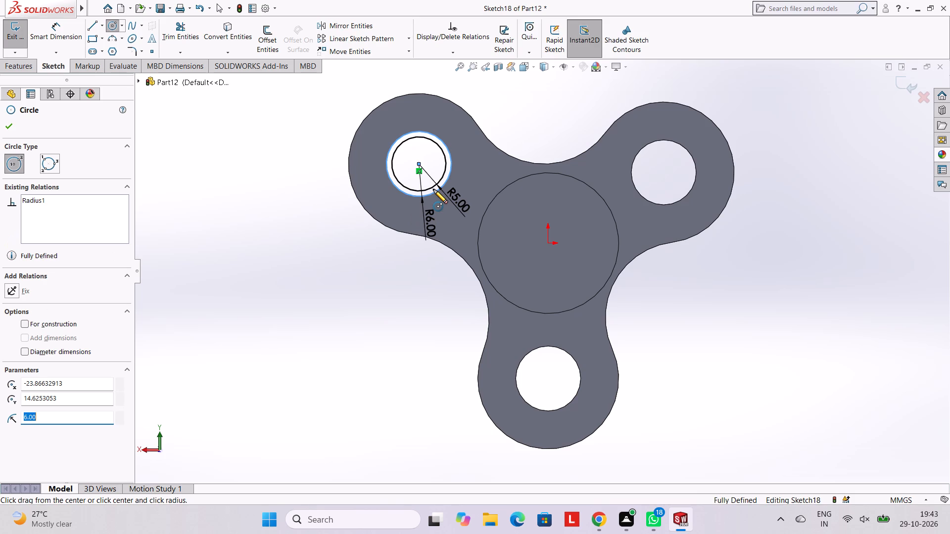
{"action": "key", "text": "Escape"}
{"action": "key", "text": "Escape"}
{"action": "key", "text": "Escape"}
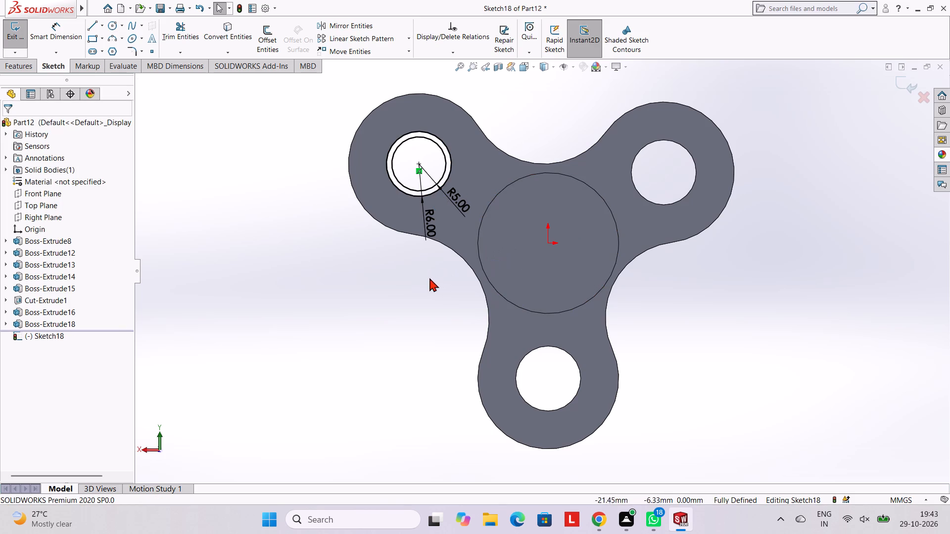
Draw two concentric circles with radii of 6 mm and 5 mm centred in the upper-right arm's hole.
{"action": "left_click", "coordinate": [109, 25]}
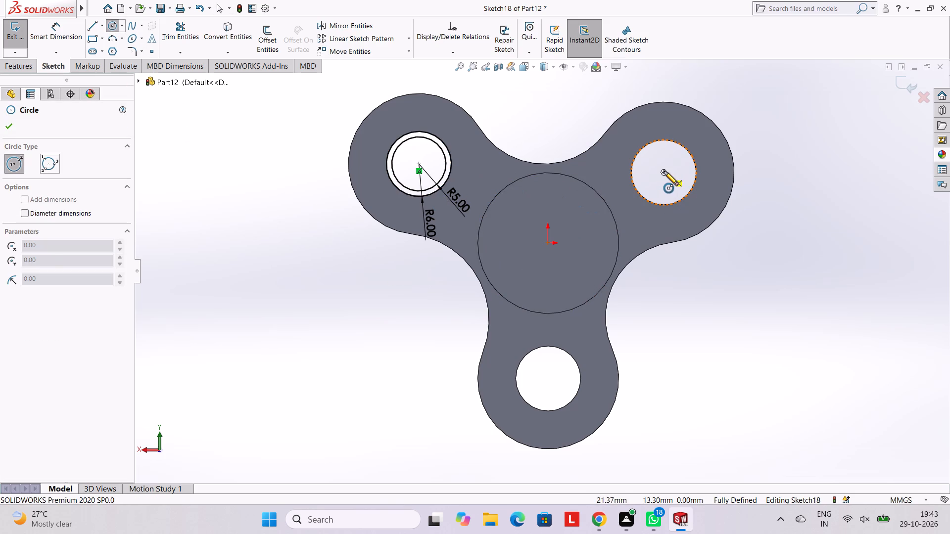
{"action": "left_click", "coordinate": [664, 171]}
{"action": "key", "text": "6"}
{"action": "key", "text": "Return"}
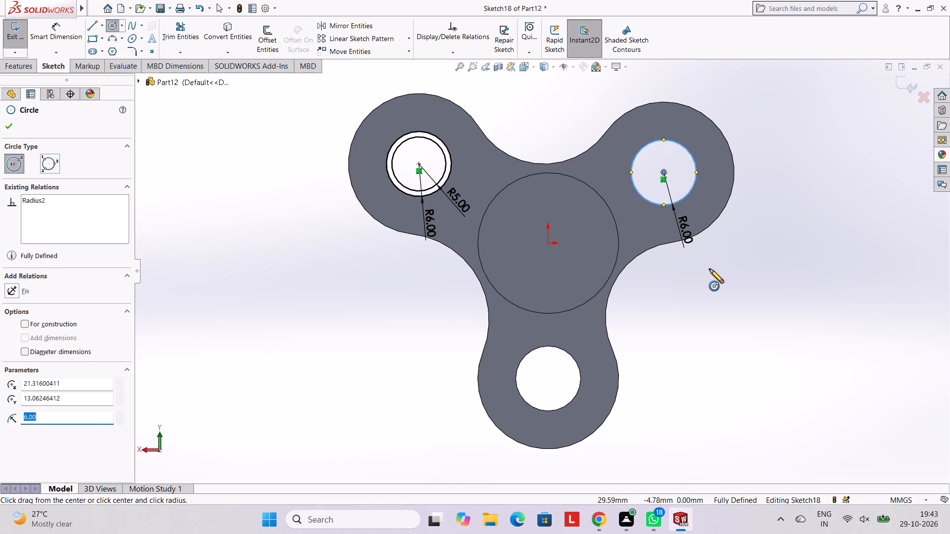
{"action": "key", "text": "Escape"}
{"action": "key", "text": "Escape"}
{"action": "key", "text": "Escape"}
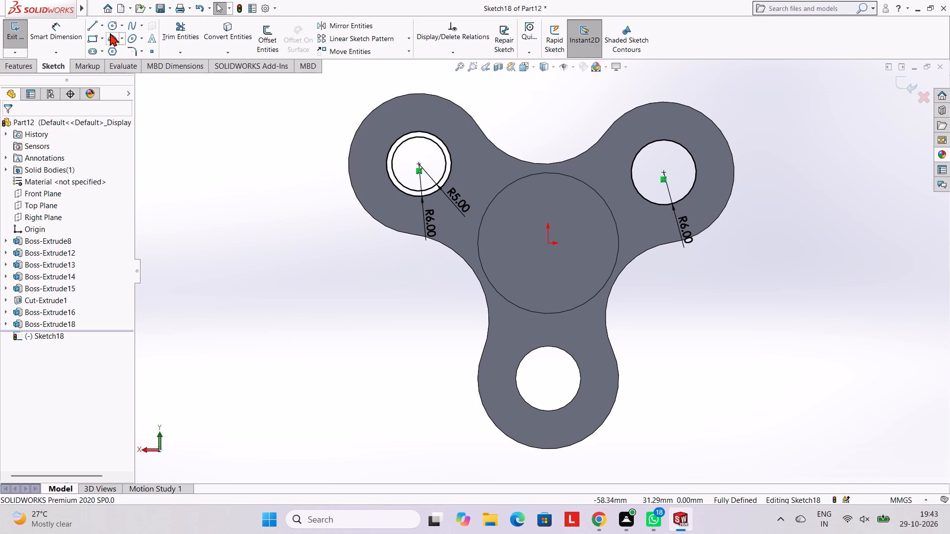
{"action": "left_click", "coordinate": [112, 29]}
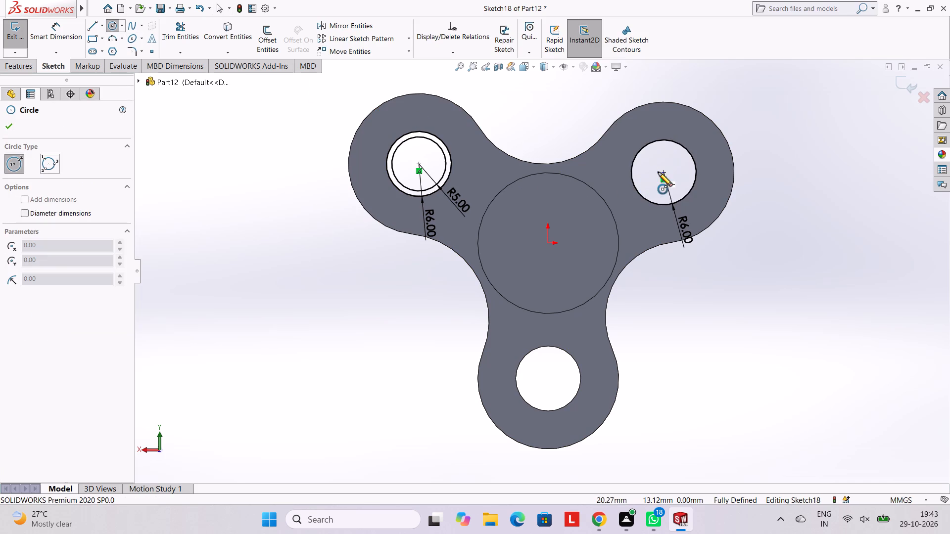
{"action": "left_click", "coordinate": [662, 172]}
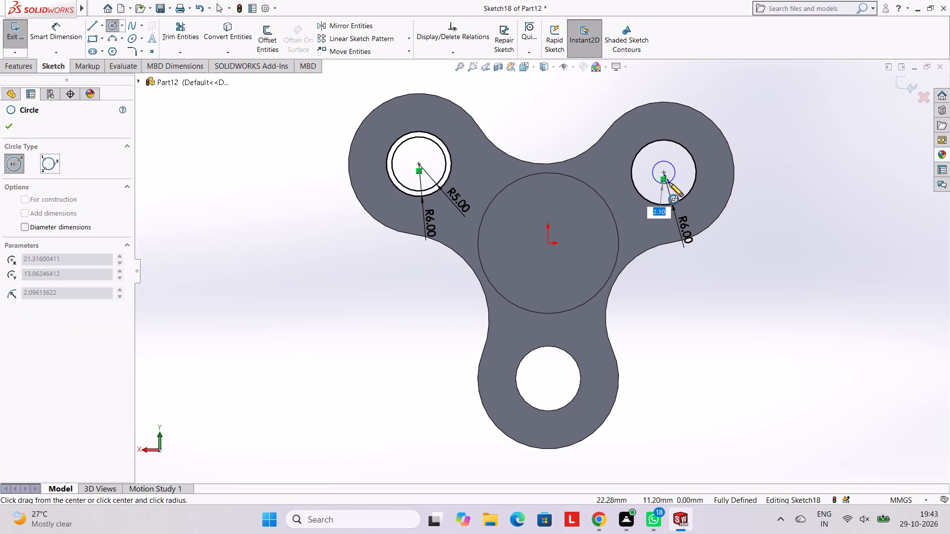
{"action": "key", "text": "5"}
{"action": "key", "text": "Return"}
{"action": "key", "text": "Escape"}
{"action": "key", "text": "Escape"}
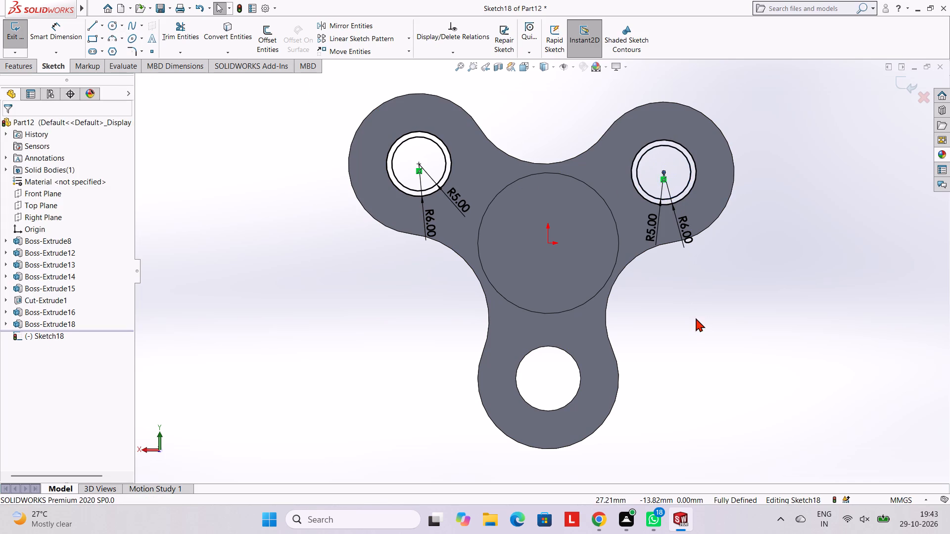
{"action": "key", "text": "Escape"}
Draw two concentric circles with radii of 6 mm and 5 mm centred in the bottom arm's hole.
{"action": "left_click", "coordinate": [110, 21]}
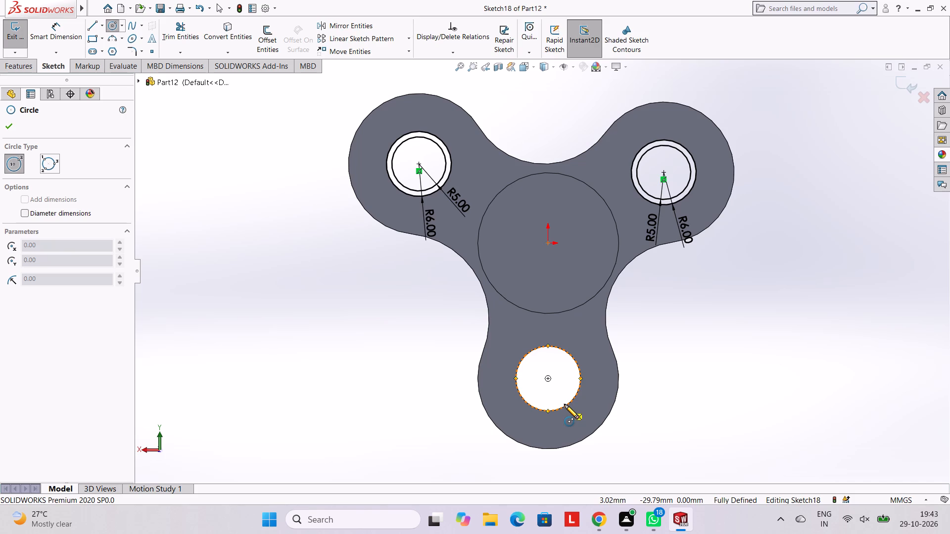
{"action": "left_click", "coordinate": [548, 378]}
{"action": "key", "text": "6"}
{"action": "key", "text": "Return"}
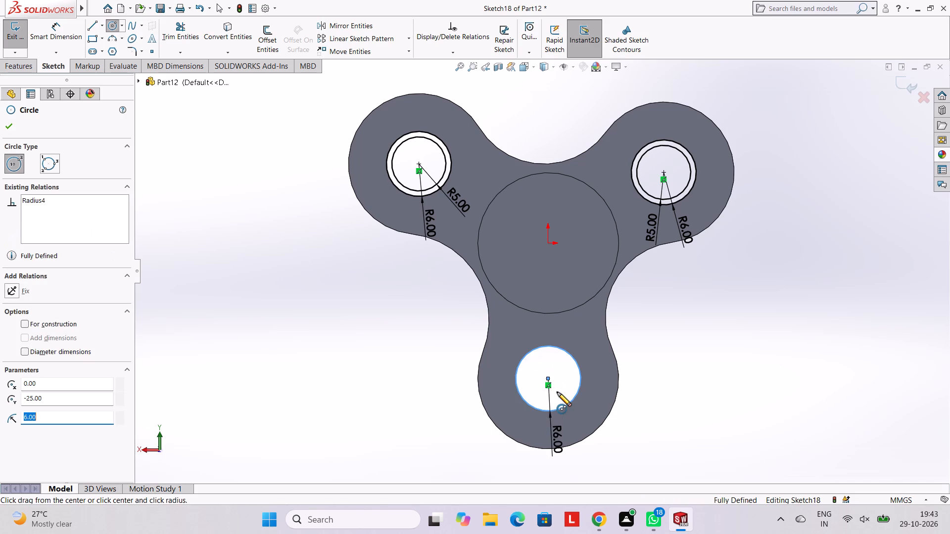
{"action": "key", "text": "Escape"}
{"action": "key", "text": "Escape"}
{"action": "key", "text": "Escape"}
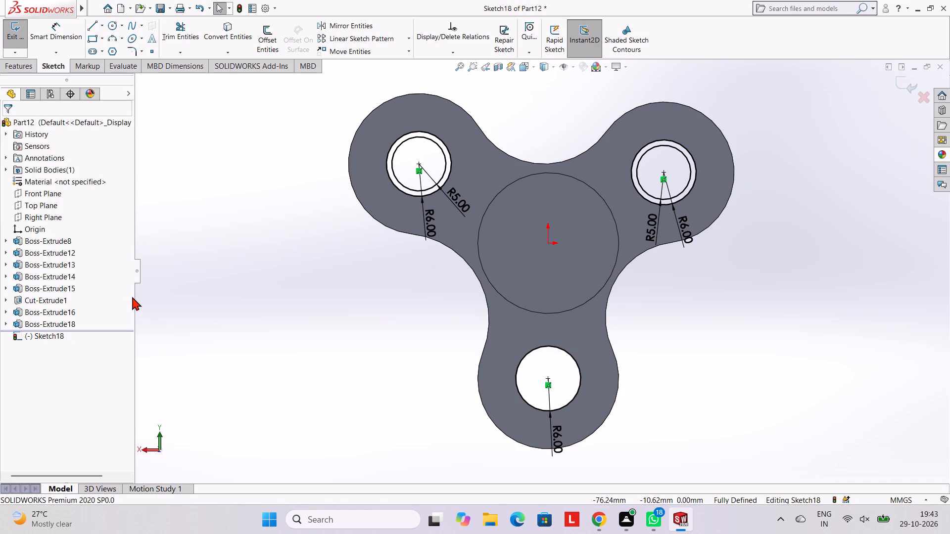
{"action": "left_click", "coordinate": [108, 26]}
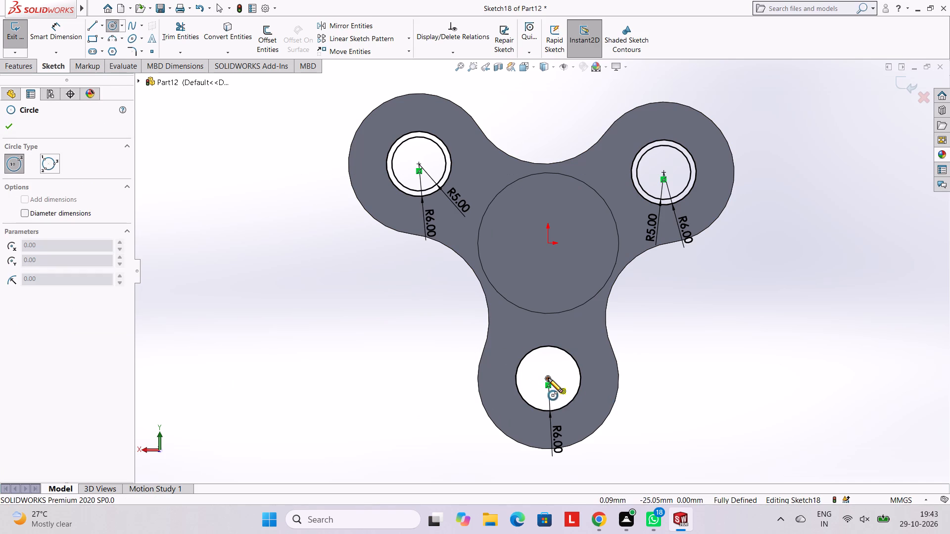
{"action": "left_click", "coordinate": [548, 378]}
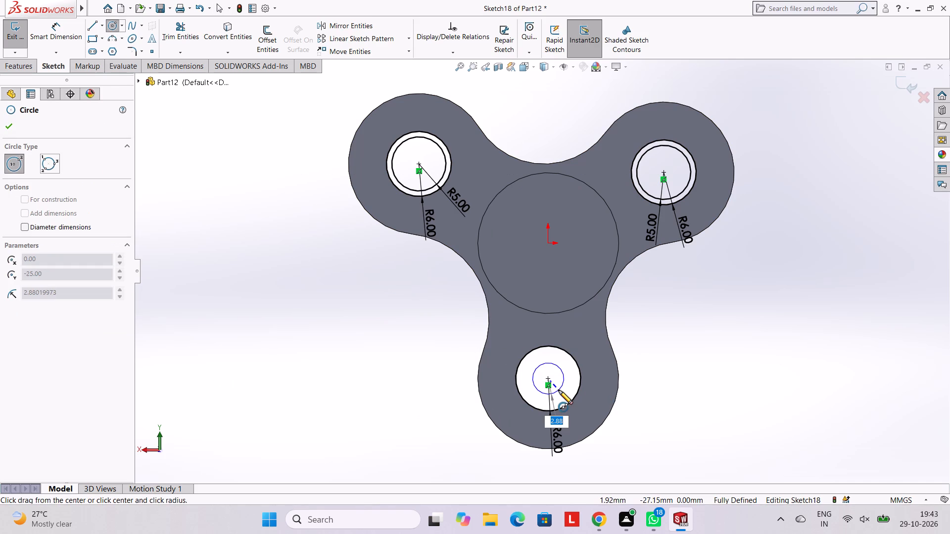
{"action": "key", "text": "5"}
{"action": "key", "text": "Return"}
{"action": "key", "text": "Escape"}
{"action": "key", "text": "Escape"}
{"action": "key", "text": "Escape"}
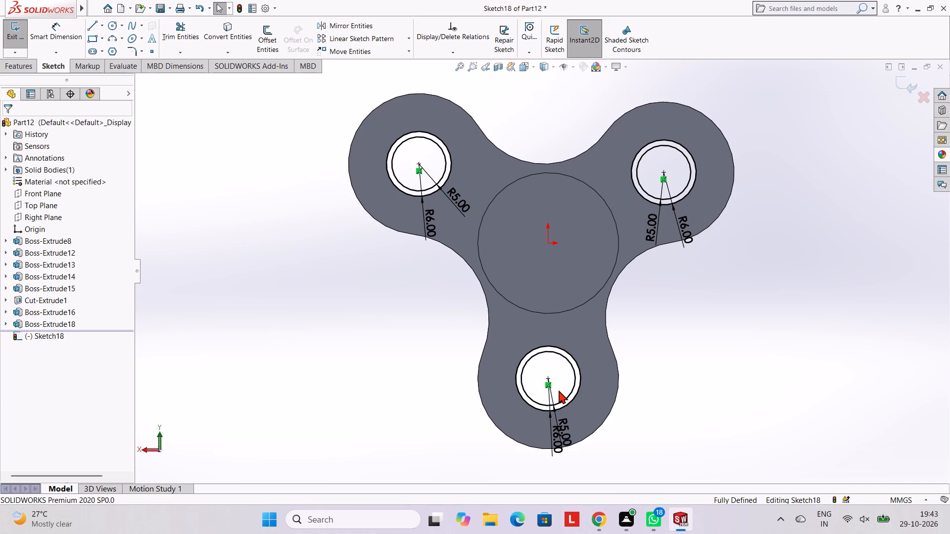
{"action": "key", "text": "Escape"}
Extrude the three ring profiles as a blind boss 8 mm deep, reversed into the arms' holes, with Merge result on.
{"action": "scroll", "coordinate": [439, 339], "scroll_direction": "up", "scroll_amount": 3}
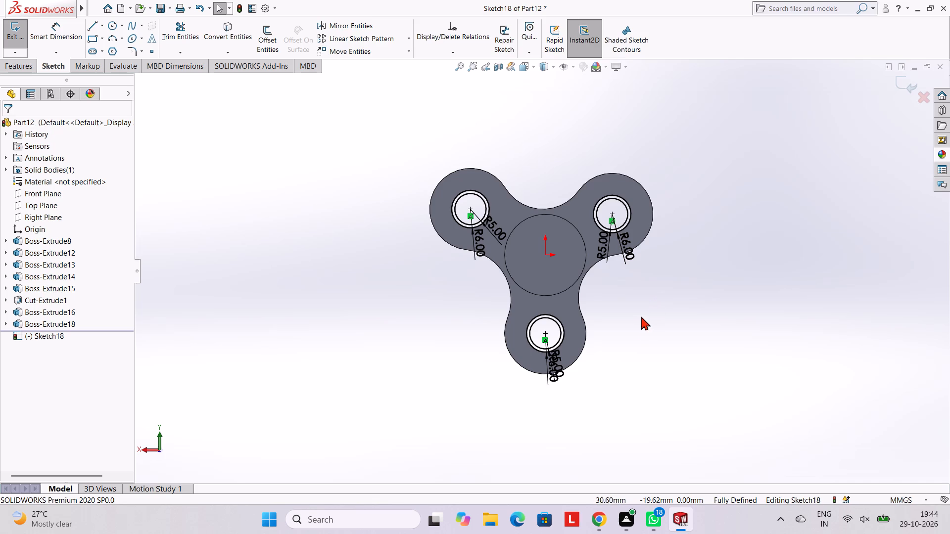
{"action": "scroll", "coordinate": [571, 243], "scroll_direction": "down", "scroll_amount": 2}
{"action": "scroll", "coordinate": [585, 251], "scroll_direction": "up", "scroll_amount": 2}
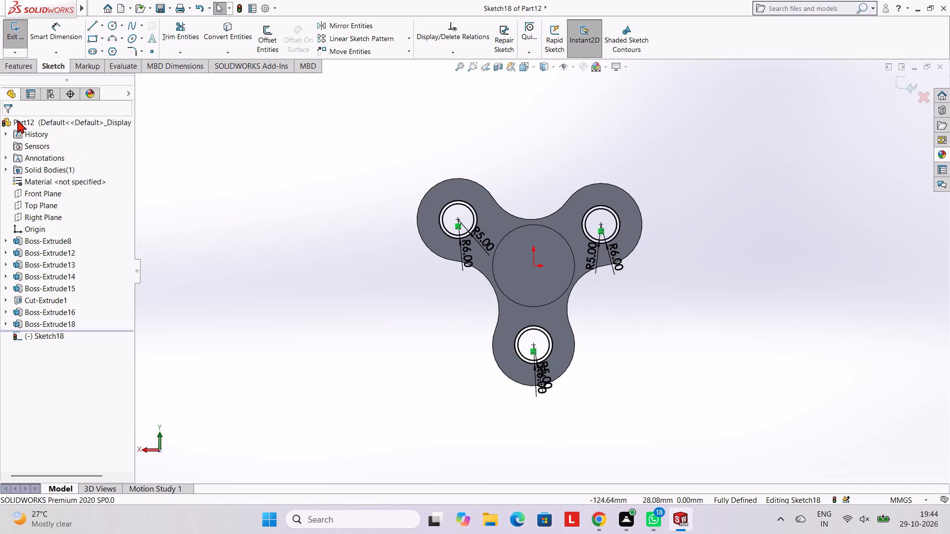
{"action": "left_click", "coordinate": [23, 68]}
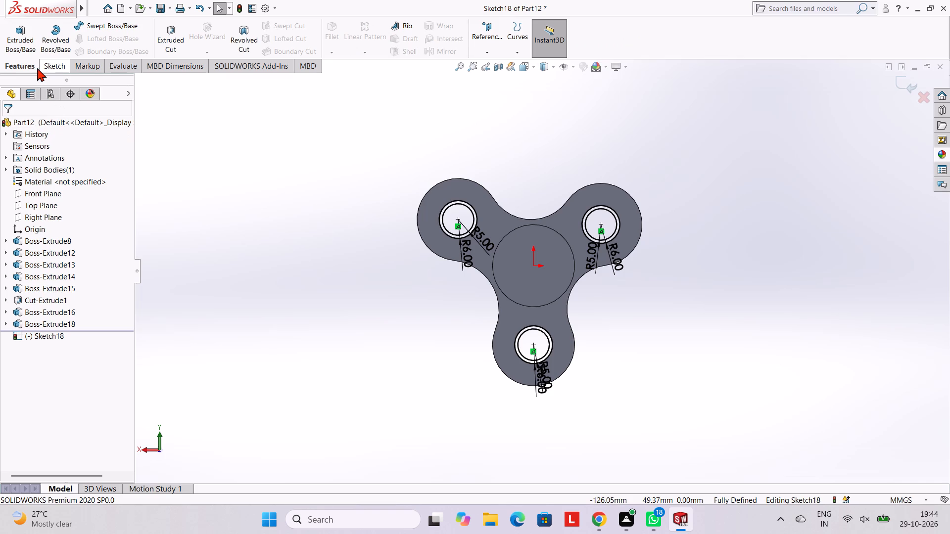
{"action": "left_click", "coordinate": [24, 45]}
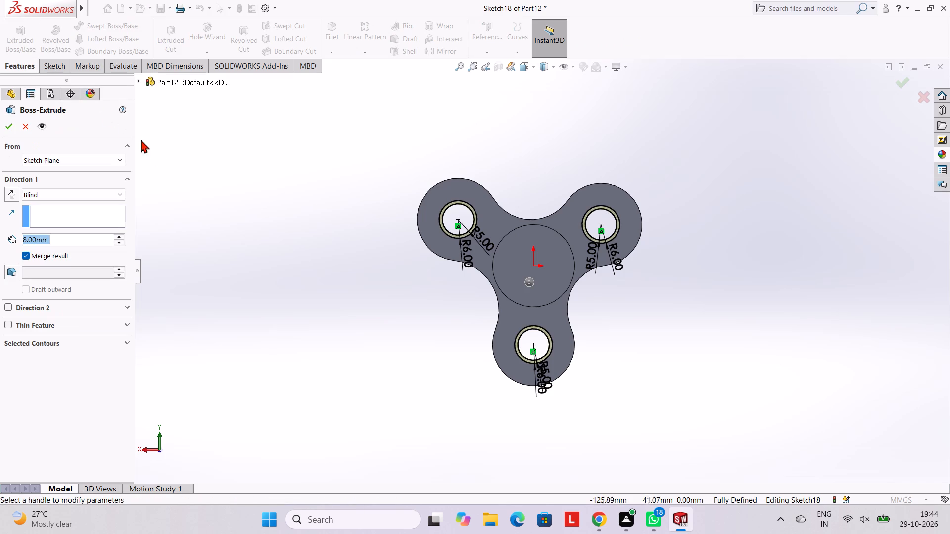
{"action": "middle_click_drag", "start_coordinate": [279, 199], "coordinate": [358, 217]}
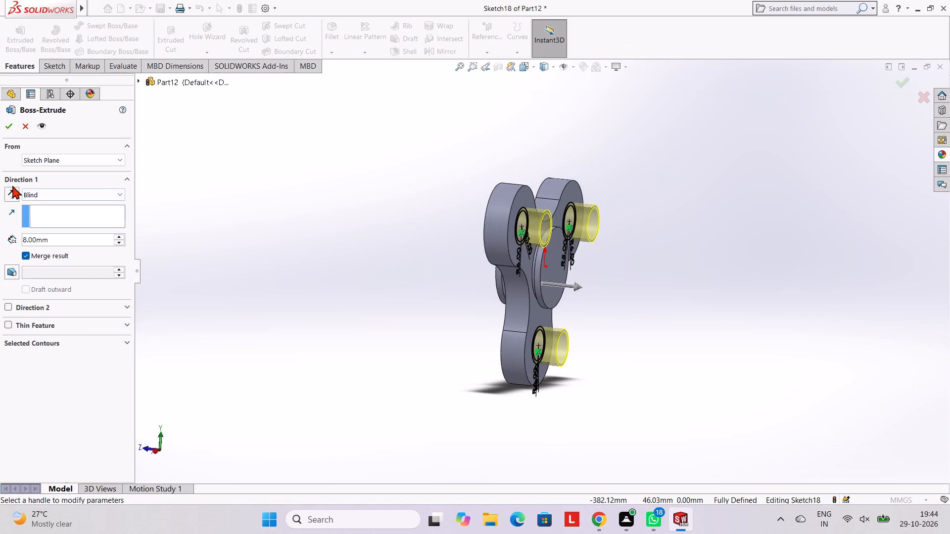
{"action": "left_click", "coordinate": [11, 190]}
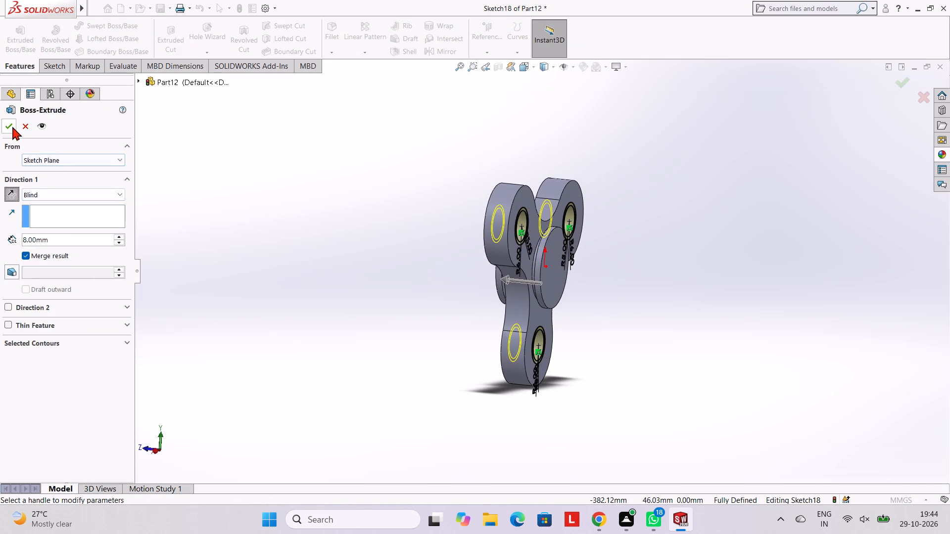
{"action": "left_click", "coordinate": [11, 127]}
{"action": "left_click", "coordinate": [340, 187]}
Examine the extruded rings in the three arm holes of the spinner from the front and the side.
{"action": "middle_click_drag", "start_coordinate": [741, 243], "coordinate": [703, 256]}
{"action": "scroll", "coordinate": [703, 256], "scroll_direction": "up", "scroll_amount": 2}
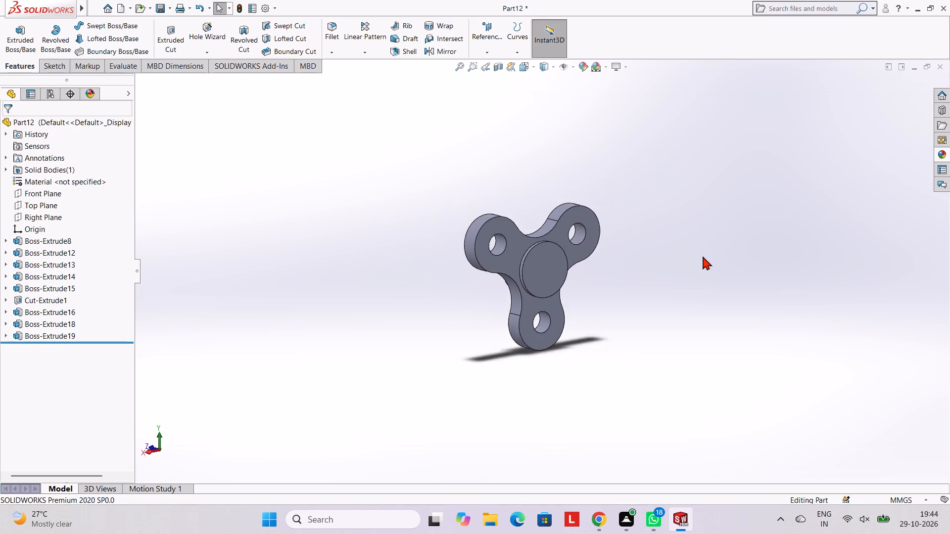
{"action": "scroll", "coordinate": [700, 256], "scroll_direction": "down", "scroll_amount": 1}
{"action": "middle_click_drag", "start_coordinate": [698, 256], "coordinate": [687, 257]}
{"action": "scroll", "coordinate": [682, 255], "scroll_direction": "down", "scroll_amount": 3}
{"action": "middle_click_drag", "start_coordinate": [585, 259], "coordinate": [594, 259]}
{"action": "scroll", "coordinate": [589, 259], "scroll_direction": "up", "scroll_amount": 2}
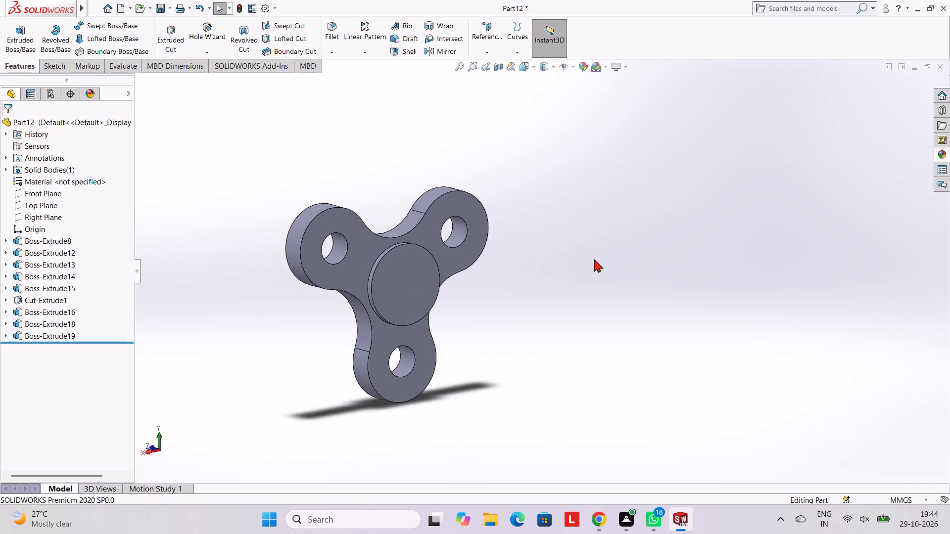
{"action": "scroll", "coordinate": [594, 259], "scroll_direction": "up", "scroll_amount": 3}
{"action": "middle_click_drag", "start_coordinate": [592, 260], "coordinate": [641, 245]}
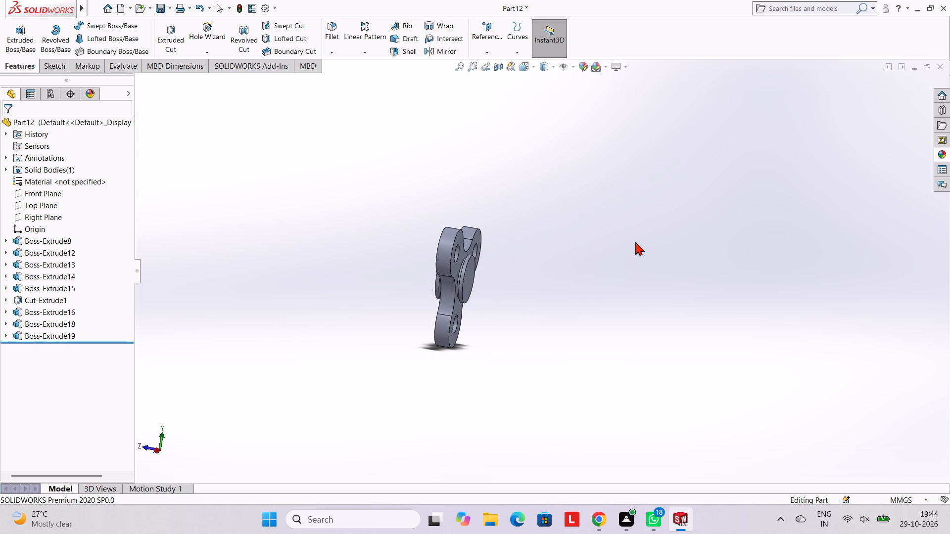
Examine the spinner's front face, arm holes and centre cap from several angles.
{"action": "scroll", "coordinate": [586, 297], "scroll_direction": "down", "scroll_amount": 3}
{"action": "middle_click_drag", "start_coordinate": [552, 291], "coordinate": [527, 289]}
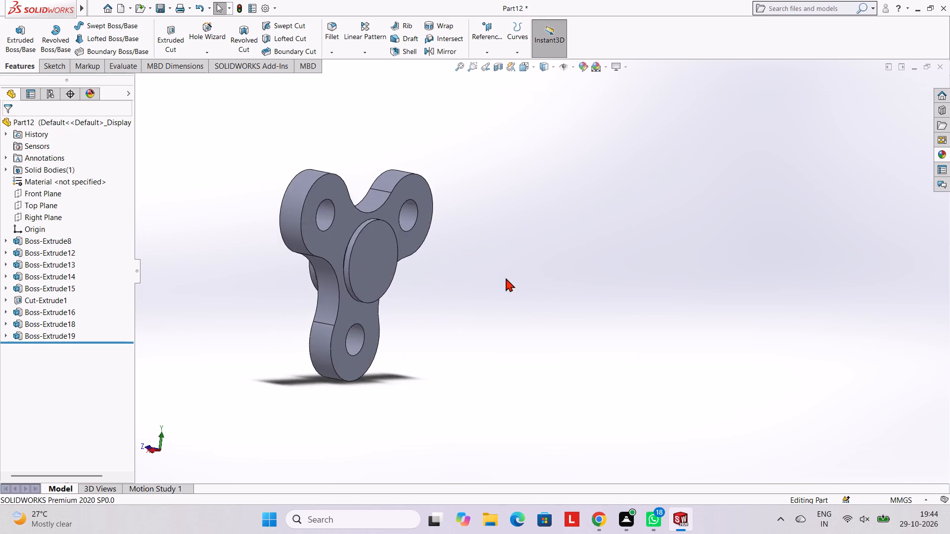
{"action": "scroll", "coordinate": [451, 261], "scroll_direction": "up", "scroll_amount": 4}
{"action": "scroll", "coordinate": [401, 243], "scroll_direction": "down", "scroll_amount": 4}
{"action": "middle_click_drag", "start_coordinate": [604, 279], "coordinate": [582, 284]}
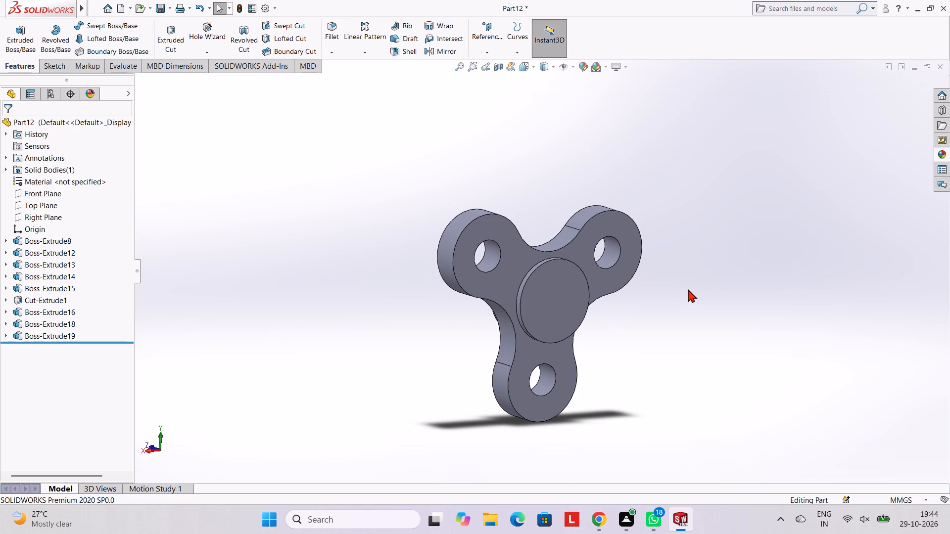
{"action": "key", "text": "Escape"}
{"action": "scroll", "coordinate": [643, 292], "scroll_direction": "down", "scroll_amount": 3}
{"action": "scroll", "coordinate": [565, 285], "scroll_direction": "up", "scroll_amount": 2}
{"action": "scroll", "coordinate": [500, 277], "scroll_direction": "up", "scroll_amount": 1}
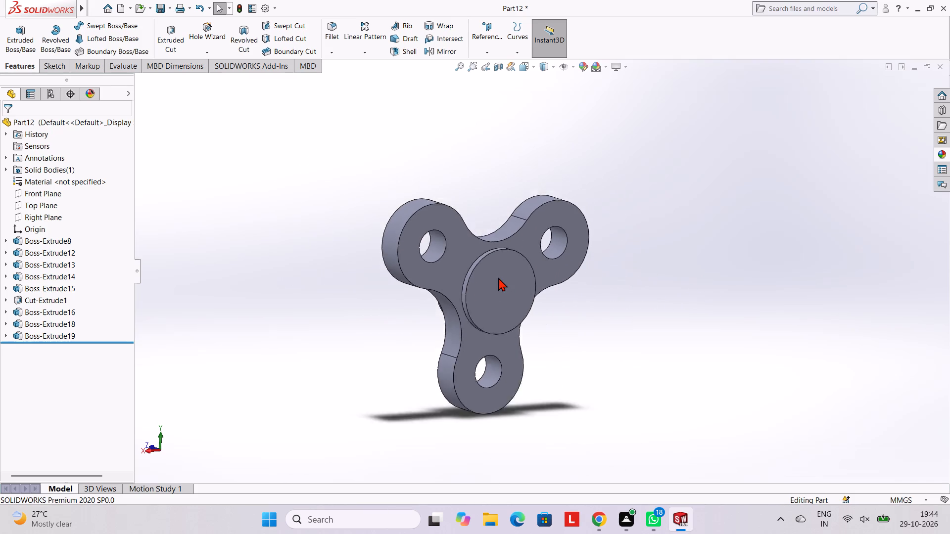
{"action": "scroll", "coordinate": [498, 277], "scroll_direction": "up", "scroll_amount": 2}
{"action": "middle_click_drag", "start_coordinate": [499, 277], "coordinate": [468, 284]}
{"action": "scroll", "coordinate": [478, 273], "scroll_direction": "down", "scroll_amount": 3}
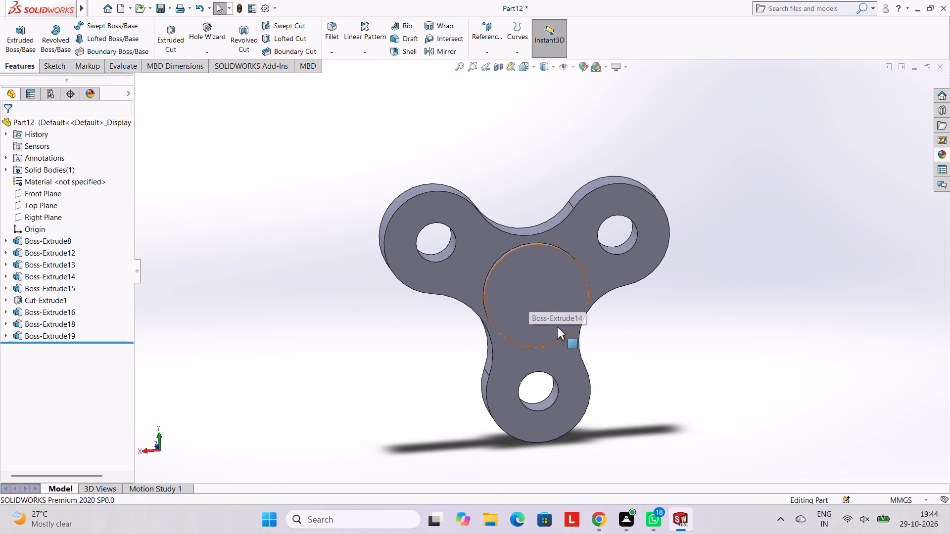
{"action": "middle_click_drag", "start_coordinate": [502, 289], "coordinate": [510, 289]}
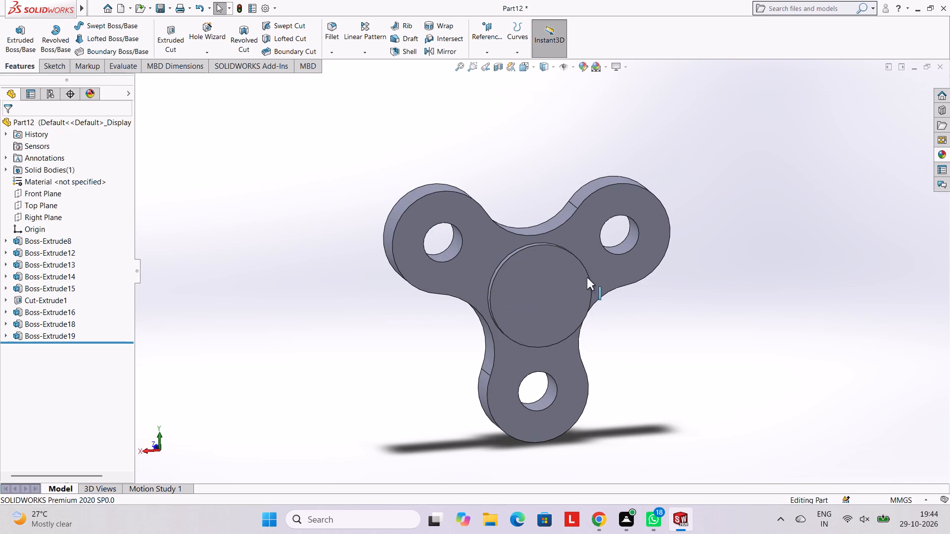
{"action": "middle_click_drag", "start_coordinate": [562, 268], "coordinate": [583, 262]}
{"action": "scroll", "coordinate": [560, 268], "scroll_direction": "down", "scroll_amount": 3}
{"action": "scroll", "coordinate": [548, 268], "scroll_direction": "up", "scroll_amount": 3}
{"action": "middle_click_drag", "start_coordinate": [555, 313], "coordinate": [553, 287]}
{"action": "scroll", "coordinate": [533, 283], "scroll_direction": "down", "scroll_amount": 2}
{"action": "scroll", "coordinate": [545, 303], "scroll_direction": "up", "scroll_amount": 2}
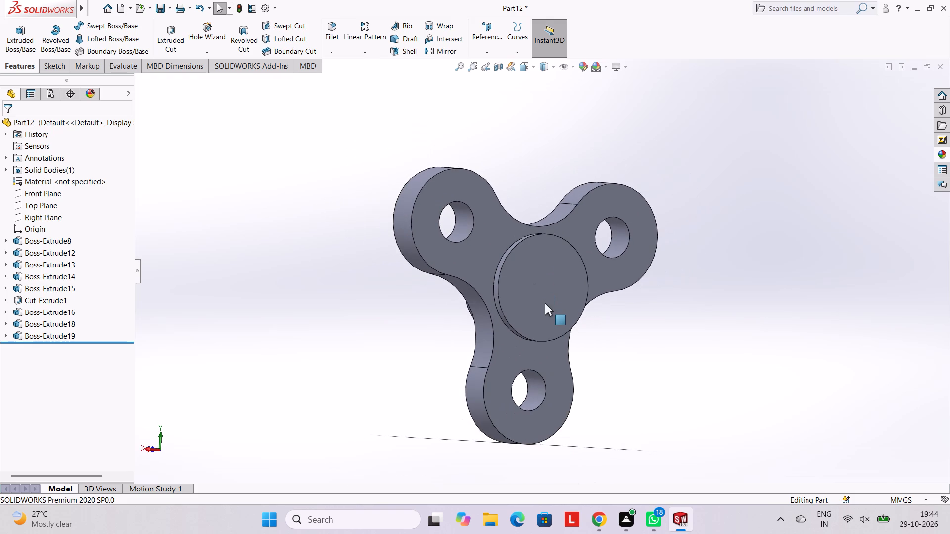
Apply the Green solid-colour appearance to the entire spinner body.
{"action": "left_click", "coordinate": [944, 155]}
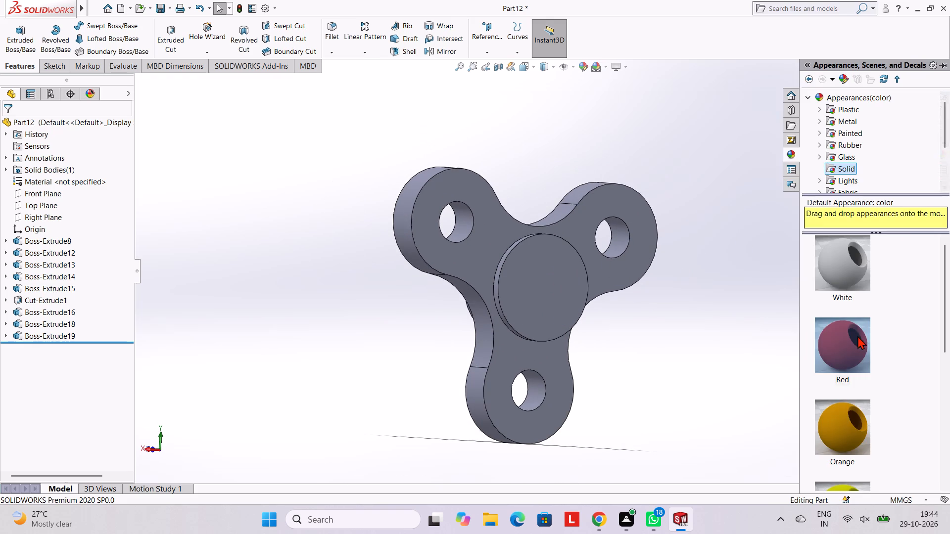
{"action": "scroll", "coordinate": [857, 335], "scroll_direction": "down", "scroll_amount": 3}
{"action": "scroll", "coordinate": [847, 406], "scroll_direction": "down", "scroll_amount": 3}
{"action": "scroll", "coordinate": [846, 325], "scroll_direction": "up", "scroll_amount": 1}
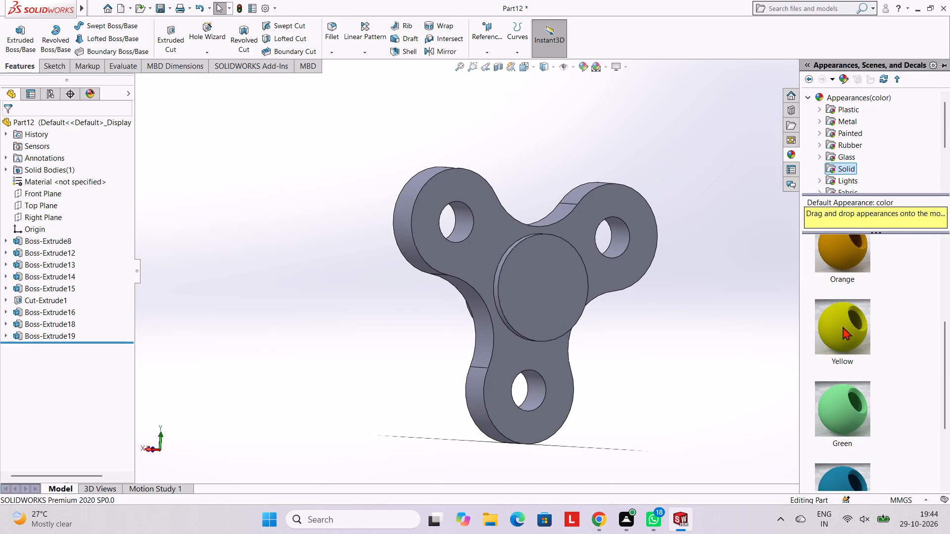
{"action": "left_click_drag", "start_coordinate": [848, 416], "coordinate": [730, 397]}
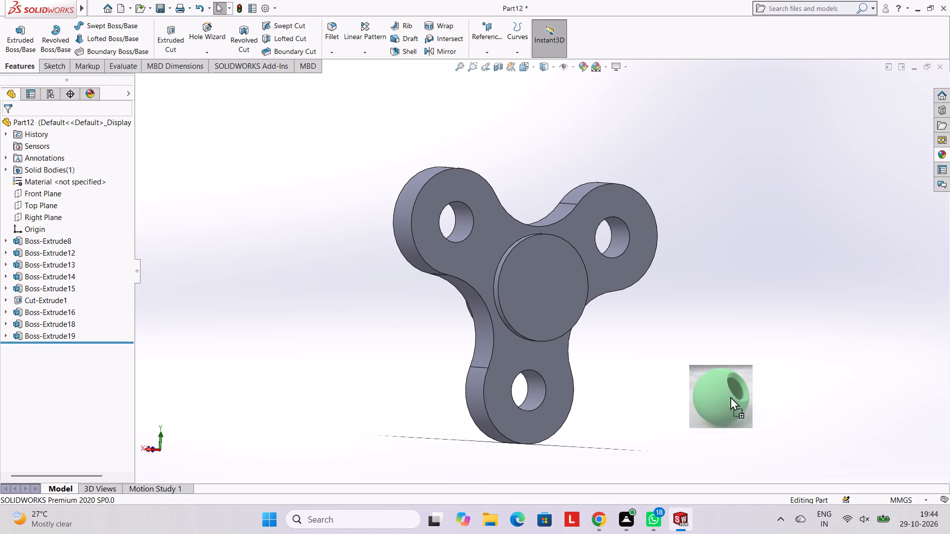
{"action": "left_click_drag", "start_coordinate": [730, 397], "coordinate": [546, 287]}
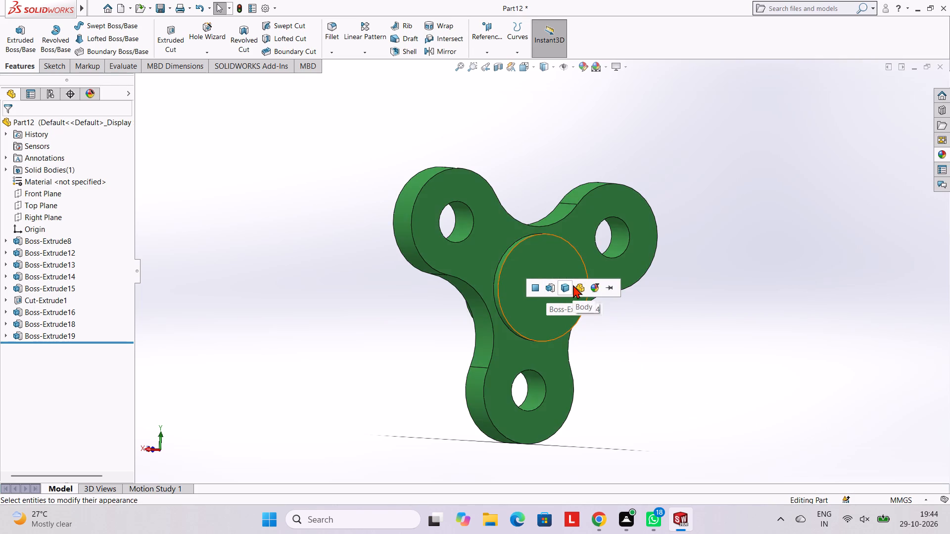
{"action": "left_click", "coordinate": [567, 286]}
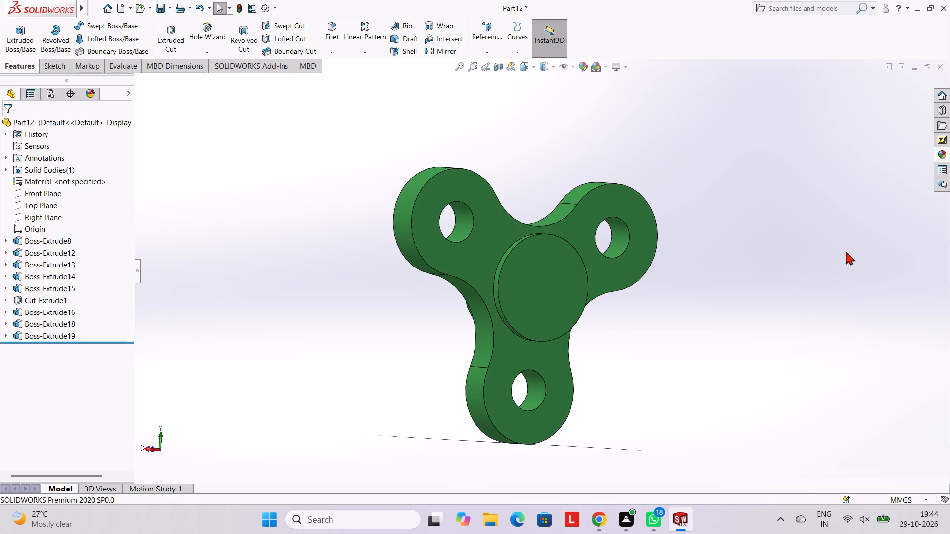
Apply the Yellow solid-colour appearance to the ring feature inside the three arm holes.
{"action": "left_click", "coordinate": [939, 155]}
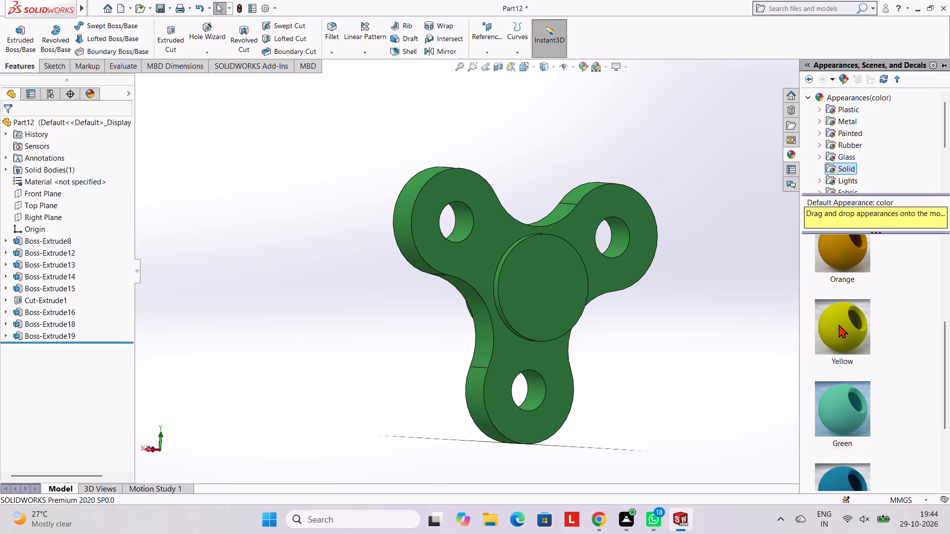
{"action": "left_click_drag", "start_coordinate": [845, 322], "coordinate": [639, 238]}
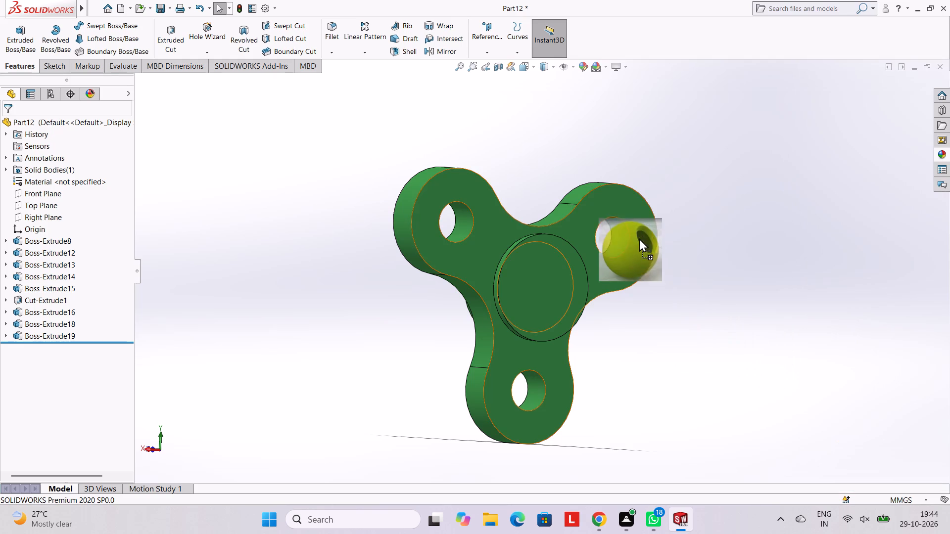
{"action": "left_click_drag", "start_coordinate": [639, 238], "coordinate": [617, 229]}
{"action": "left_click", "coordinate": [617, 229]}
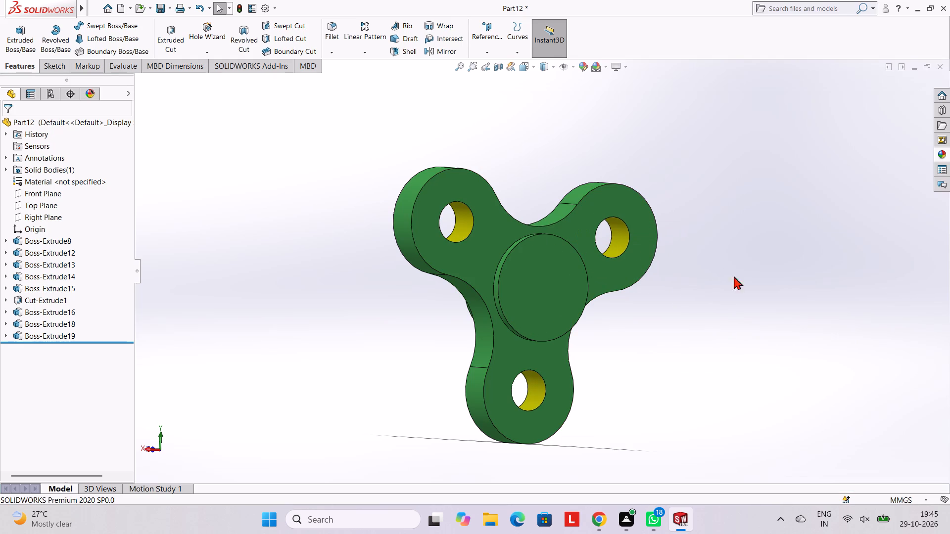
Apply the Pink solid-colour appearance to the centre cap feature on the spinner's front side.
{"action": "left_click", "coordinate": [940, 155]}
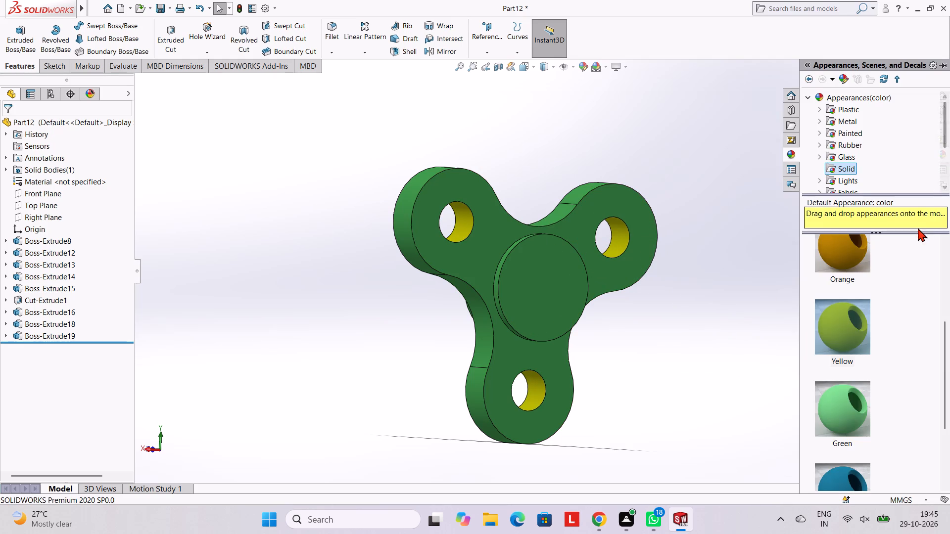
{"action": "scroll", "coordinate": [874, 340], "scroll_direction": "down", "scroll_amount": 3}
{"action": "left_click_drag", "start_coordinate": [834, 444], "coordinate": [526, 276]}
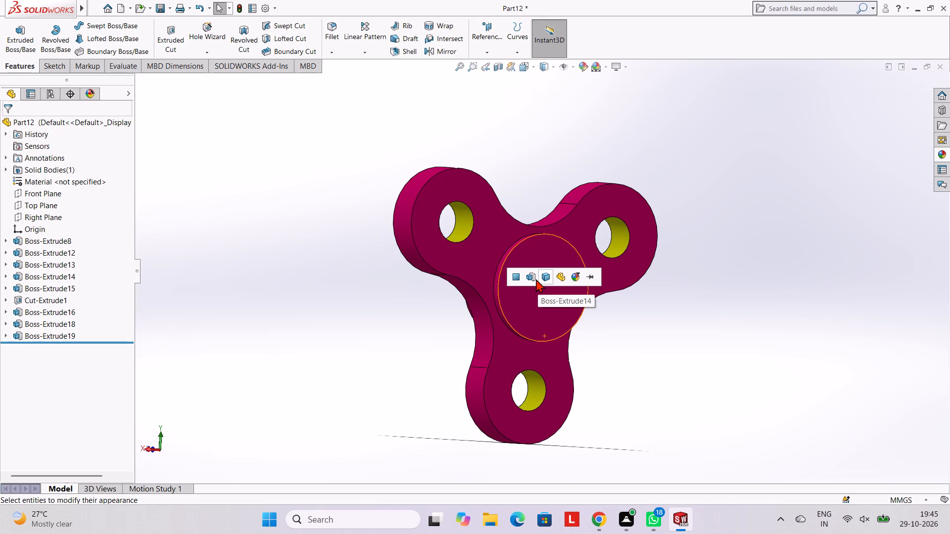
{"action": "left_click", "coordinate": [532, 276]}
Apply the Pink solid-colour appearance to the centre cap feature on the spinner's opposite side.
{"action": "middle_click_drag", "start_coordinate": [610, 284], "coordinate": [666, 294]}
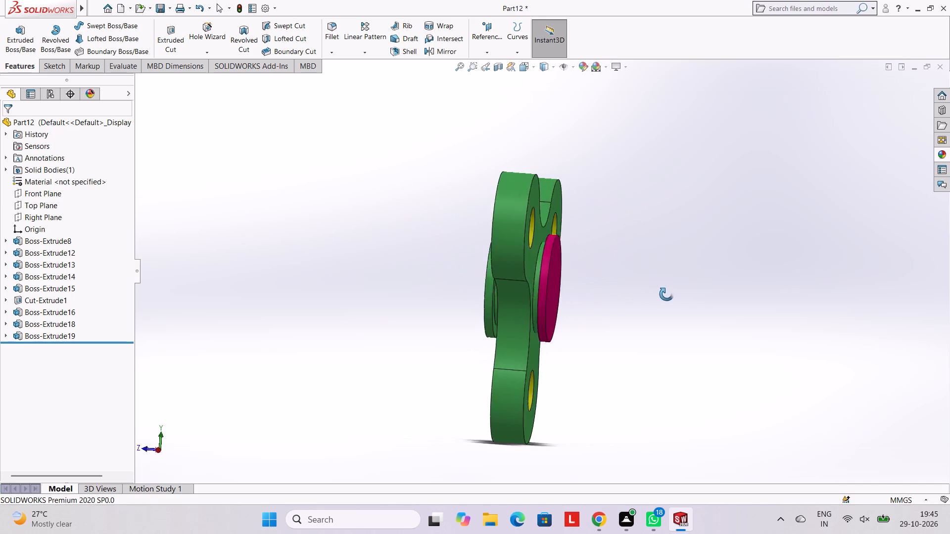
{"action": "middle_click_drag", "start_coordinate": [666, 294], "coordinate": [703, 296]}
{"action": "middle_click_drag", "start_coordinate": [594, 225], "coordinate": [634, 237]}
{"action": "scroll", "coordinate": [534, 268], "scroll_direction": "down", "scroll_amount": 3}
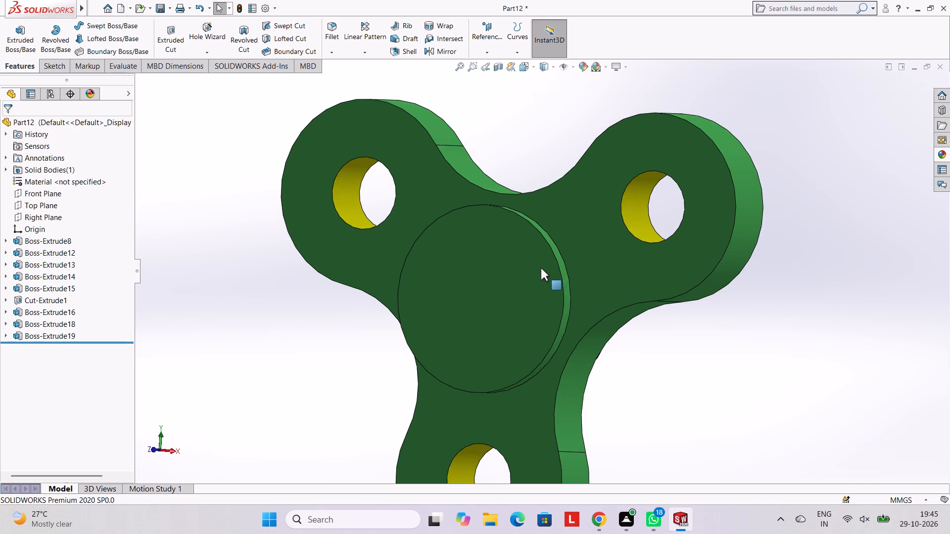
{"action": "left_click", "coordinate": [945, 159]}
{"action": "left_click_drag", "start_coordinate": [852, 430], "coordinate": [463, 263]}
{"action": "left_click", "coordinate": [463, 263]}
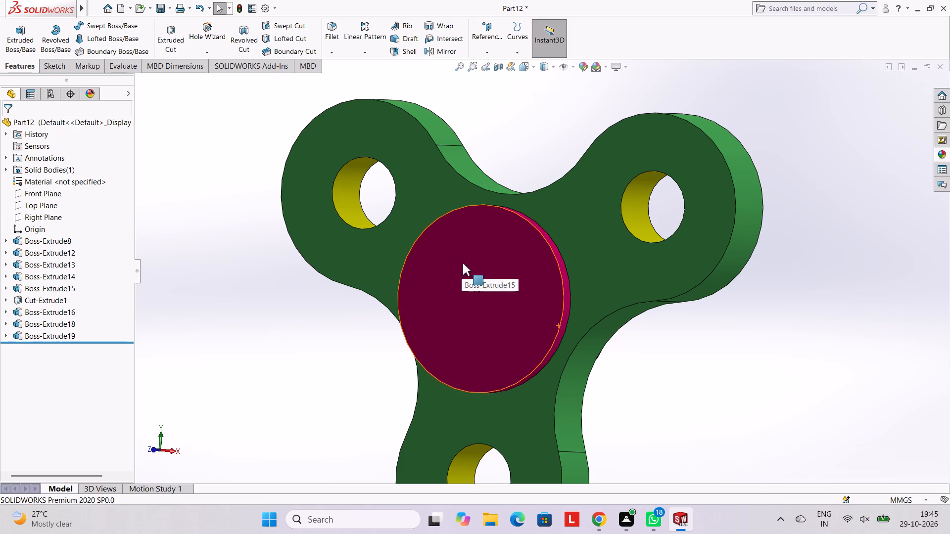
Examine the coloured body, arm-hole rings and both centre caps from the front and the sides.
{"action": "scroll", "coordinate": [584, 280], "scroll_direction": "up", "scroll_amount": 3}
{"action": "middle_click_drag", "start_coordinate": [691, 255], "coordinate": [609, 267]}
{"action": "scroll", "coordinate": [557, 211], "scroll_direction": "down", "scroll_amount": 2}
{"action": "scroll", "coordinate": [614, 271], "scroll_direction": "up", "scroll_amount": 3}
{"action": "middle_click_drag", "start_coordinate": [614, 271], "coordinate": [598, 272]}
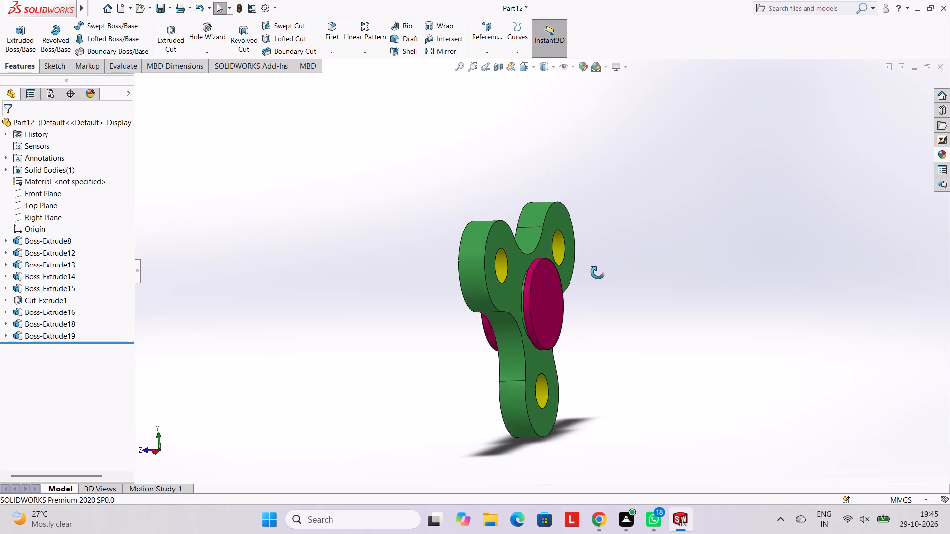
{"action": "middle_click_drag", "start_coordinate": [598, 272], "coordinate": [590, 273]}
{"action": "middle_click", "coordinate": [698, 294]}
{"action": "middle_click_drag", "start_coordinate": [634, 303], "coordinate": [598, 310]}
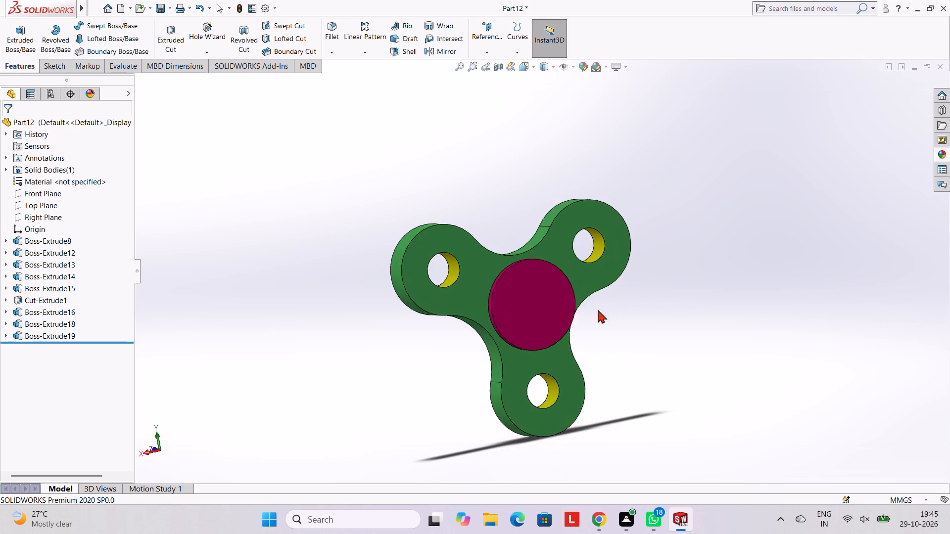
{"action": "middle_click_drag", "start_coordinate": [561, 308], "coordinate": [597, 319]}
{"action": "scroll", "coordinate": [525, 304], "scroll_direction": "down", "scroll_amount": 3}
{"action": "scroll", "coordinate": [506, 296], "scroll_direction": "up", "scroll_amount": 1}
{"action": "middle_click_drag", "start_coordinate": [516, 296], "coordinate": [523, 297]}
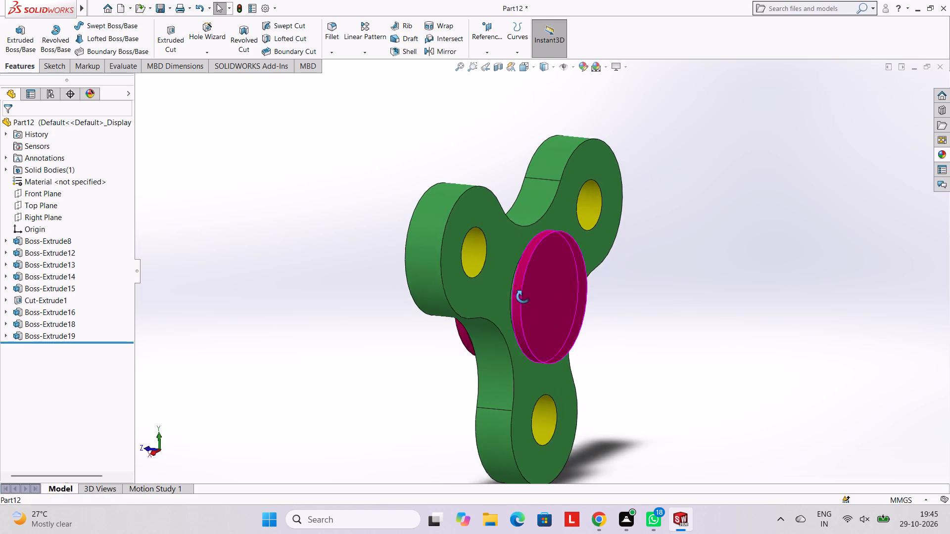
{"action": "middle_click_drag", "start_coordinate": [523, 297], "coordinate": [541, 301]}
{"action": "scroll", "coordinate": [541, 301], "scroll_direction": "up", "scroll_amount": 1}
{"action": "scroll", "coordinate": [501, 294], "scroll_direction": "down", "scroll_amount": 2}
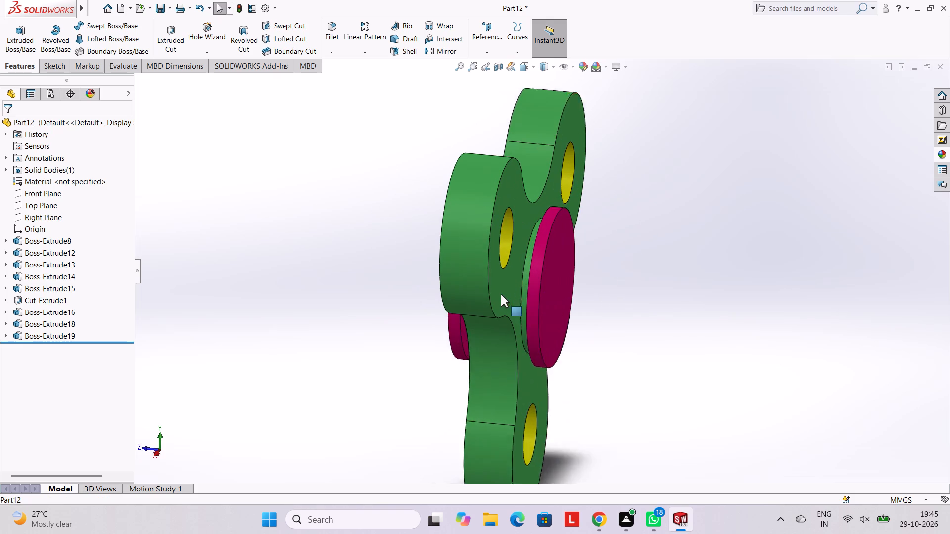
{"action": "scroll", "coordinate": [501, 294], "scroll_direction": "down", "scroll_amount": 2}
{"action": "scroll", "coordinate": [537, 252], "scroll_direction": "down", "scroll_amount": 2}
{"action": "scroll", "coordinate": [537, 252], "scroll_direction": "up", "scroll_amount": 3}
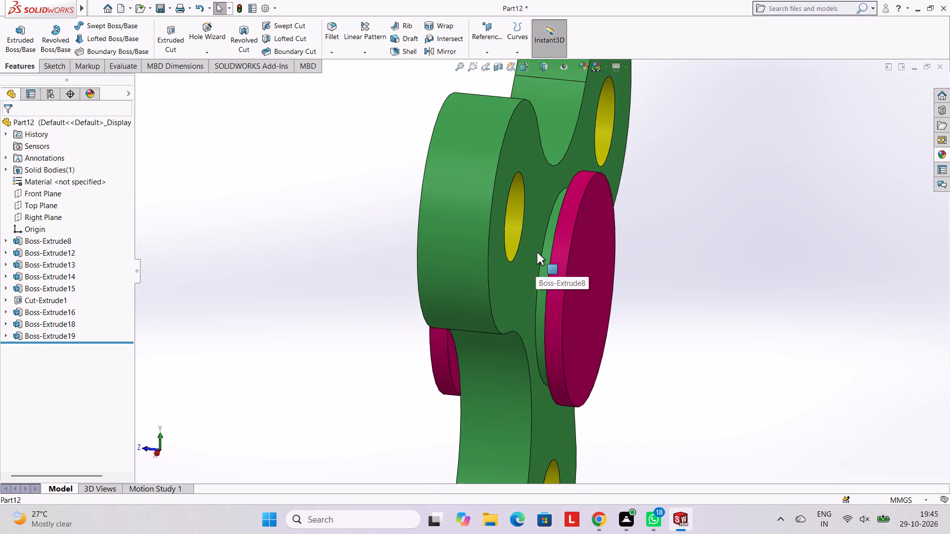
{"action": "middle_click_drag", "start_coordinate": [561, 251], "coordinate": [578, 236]}
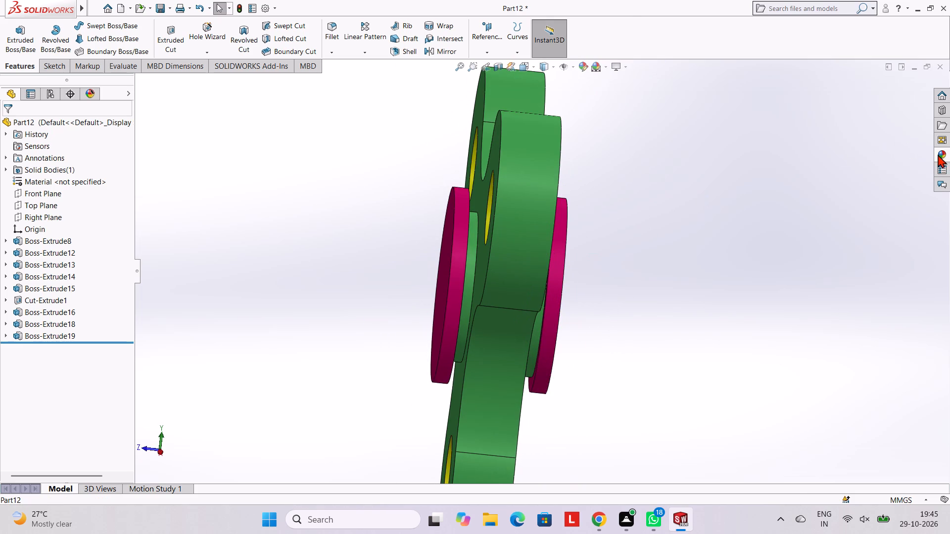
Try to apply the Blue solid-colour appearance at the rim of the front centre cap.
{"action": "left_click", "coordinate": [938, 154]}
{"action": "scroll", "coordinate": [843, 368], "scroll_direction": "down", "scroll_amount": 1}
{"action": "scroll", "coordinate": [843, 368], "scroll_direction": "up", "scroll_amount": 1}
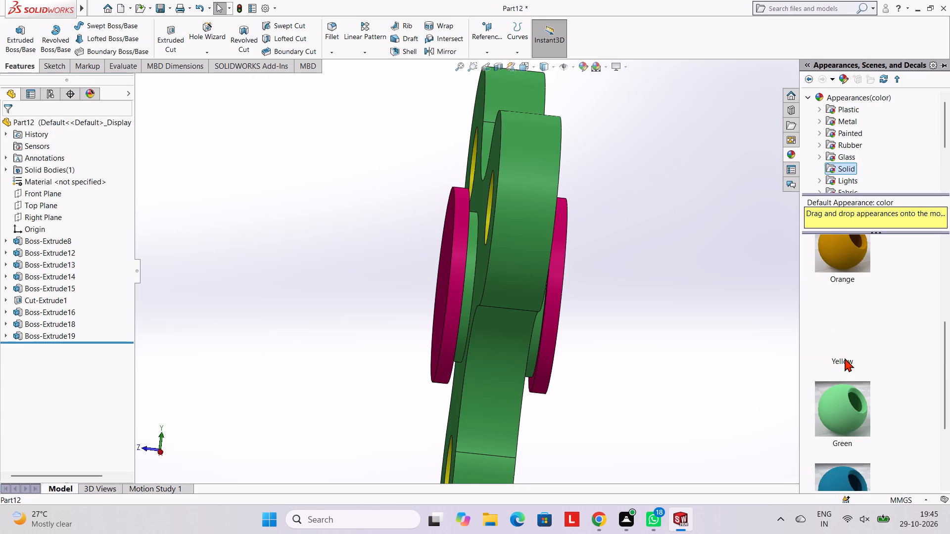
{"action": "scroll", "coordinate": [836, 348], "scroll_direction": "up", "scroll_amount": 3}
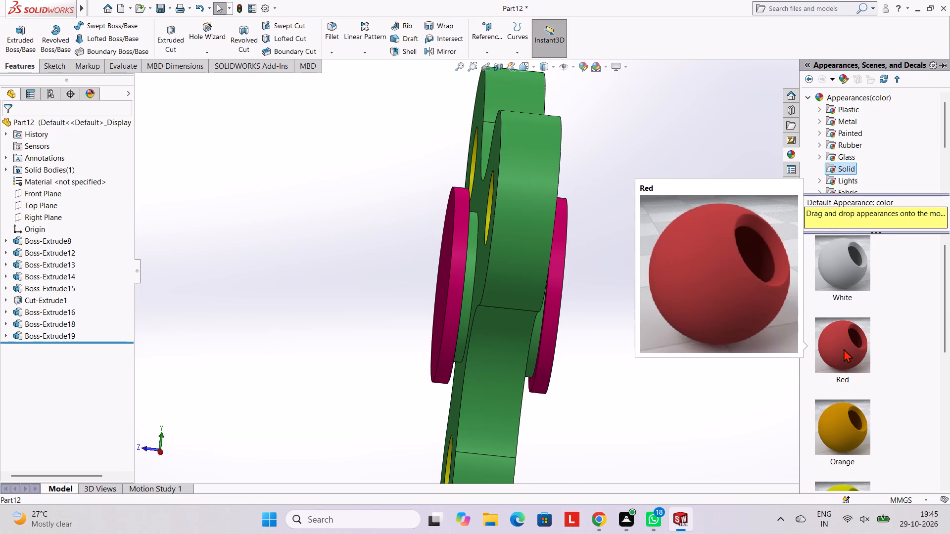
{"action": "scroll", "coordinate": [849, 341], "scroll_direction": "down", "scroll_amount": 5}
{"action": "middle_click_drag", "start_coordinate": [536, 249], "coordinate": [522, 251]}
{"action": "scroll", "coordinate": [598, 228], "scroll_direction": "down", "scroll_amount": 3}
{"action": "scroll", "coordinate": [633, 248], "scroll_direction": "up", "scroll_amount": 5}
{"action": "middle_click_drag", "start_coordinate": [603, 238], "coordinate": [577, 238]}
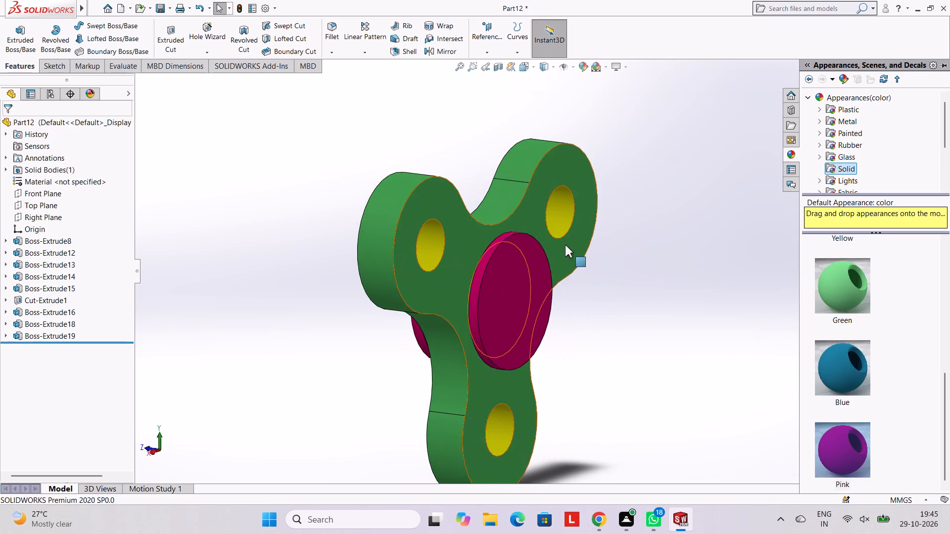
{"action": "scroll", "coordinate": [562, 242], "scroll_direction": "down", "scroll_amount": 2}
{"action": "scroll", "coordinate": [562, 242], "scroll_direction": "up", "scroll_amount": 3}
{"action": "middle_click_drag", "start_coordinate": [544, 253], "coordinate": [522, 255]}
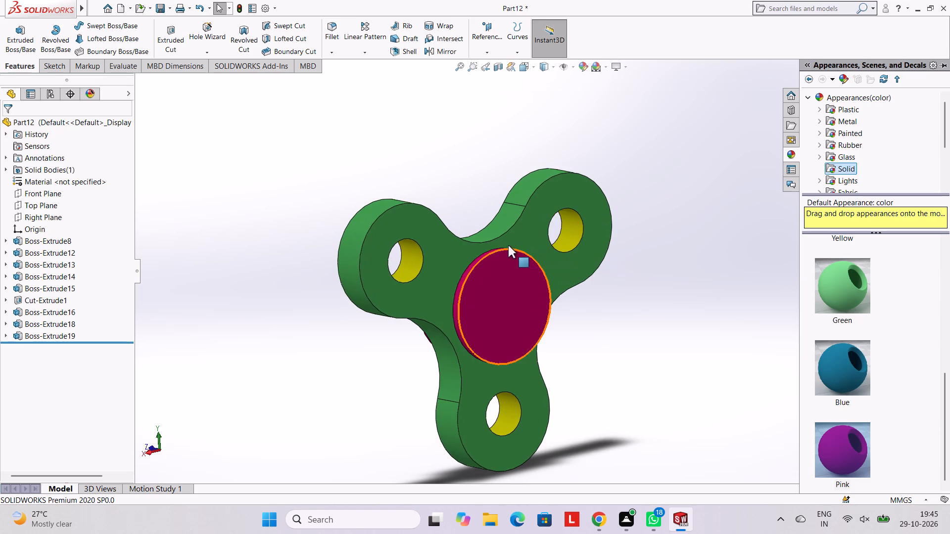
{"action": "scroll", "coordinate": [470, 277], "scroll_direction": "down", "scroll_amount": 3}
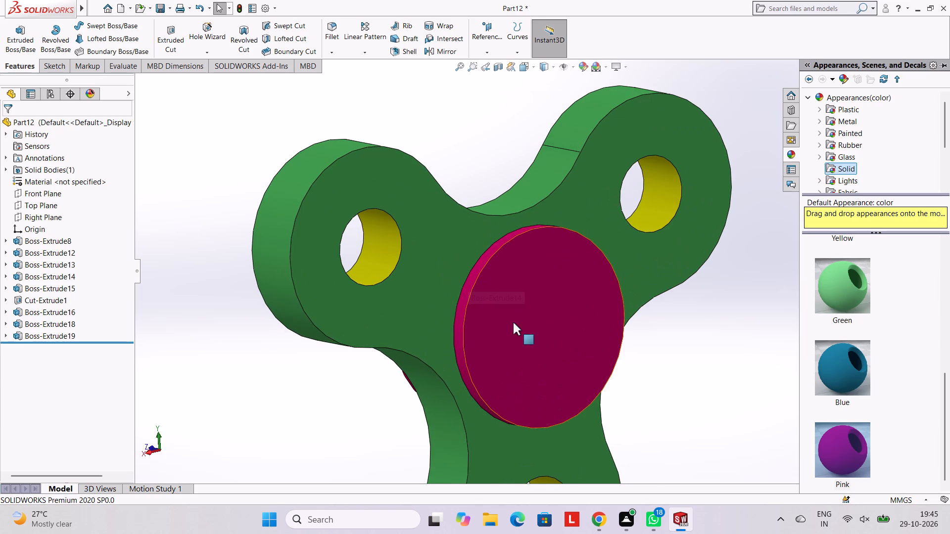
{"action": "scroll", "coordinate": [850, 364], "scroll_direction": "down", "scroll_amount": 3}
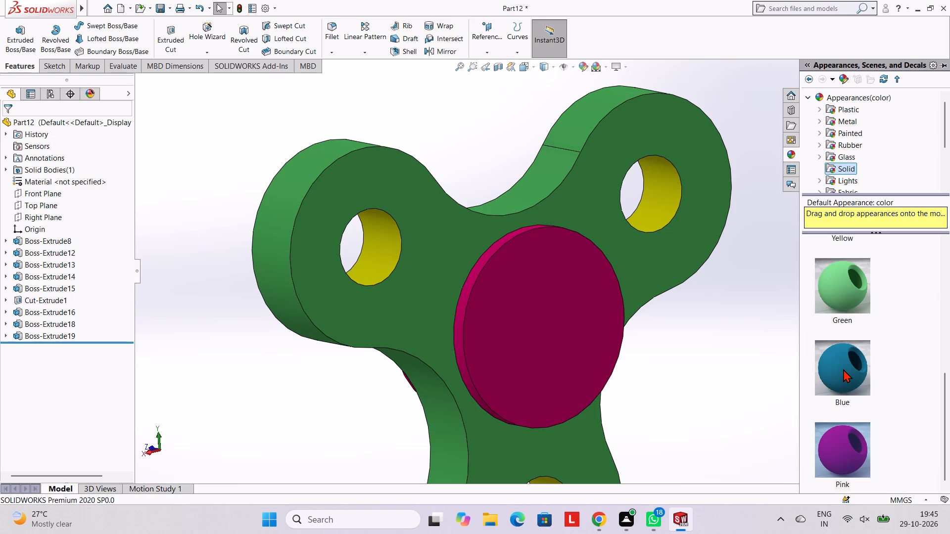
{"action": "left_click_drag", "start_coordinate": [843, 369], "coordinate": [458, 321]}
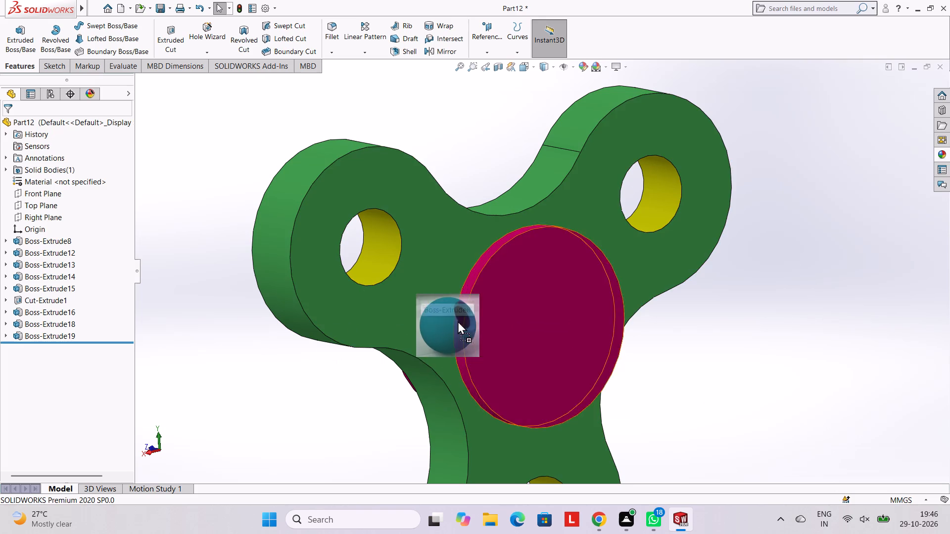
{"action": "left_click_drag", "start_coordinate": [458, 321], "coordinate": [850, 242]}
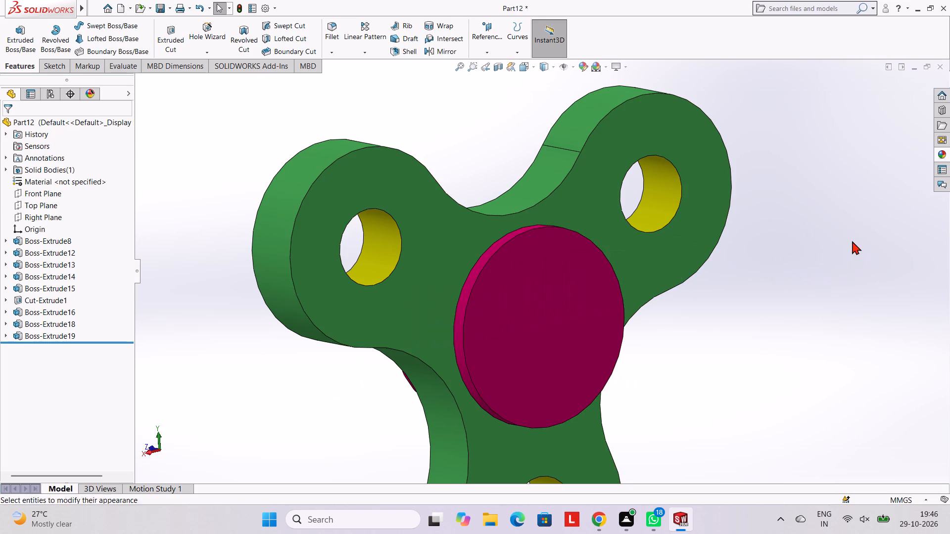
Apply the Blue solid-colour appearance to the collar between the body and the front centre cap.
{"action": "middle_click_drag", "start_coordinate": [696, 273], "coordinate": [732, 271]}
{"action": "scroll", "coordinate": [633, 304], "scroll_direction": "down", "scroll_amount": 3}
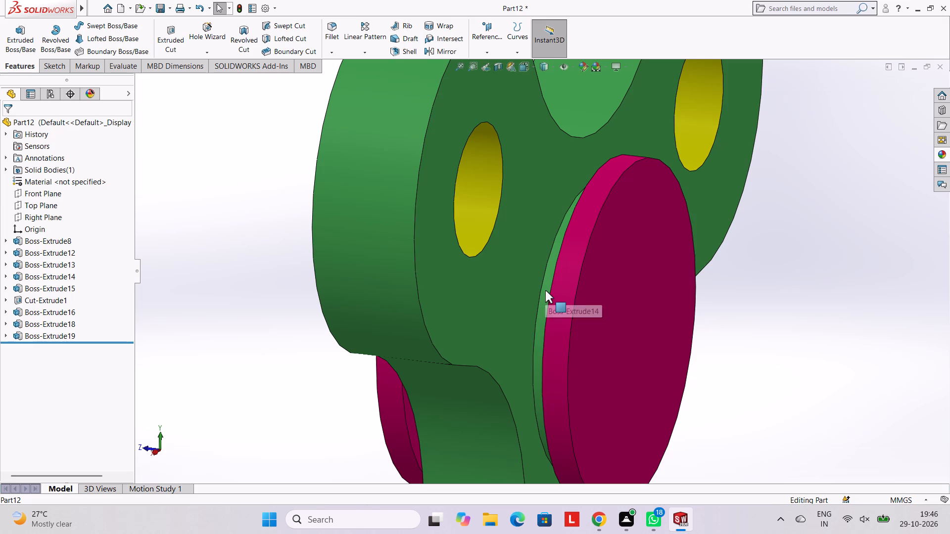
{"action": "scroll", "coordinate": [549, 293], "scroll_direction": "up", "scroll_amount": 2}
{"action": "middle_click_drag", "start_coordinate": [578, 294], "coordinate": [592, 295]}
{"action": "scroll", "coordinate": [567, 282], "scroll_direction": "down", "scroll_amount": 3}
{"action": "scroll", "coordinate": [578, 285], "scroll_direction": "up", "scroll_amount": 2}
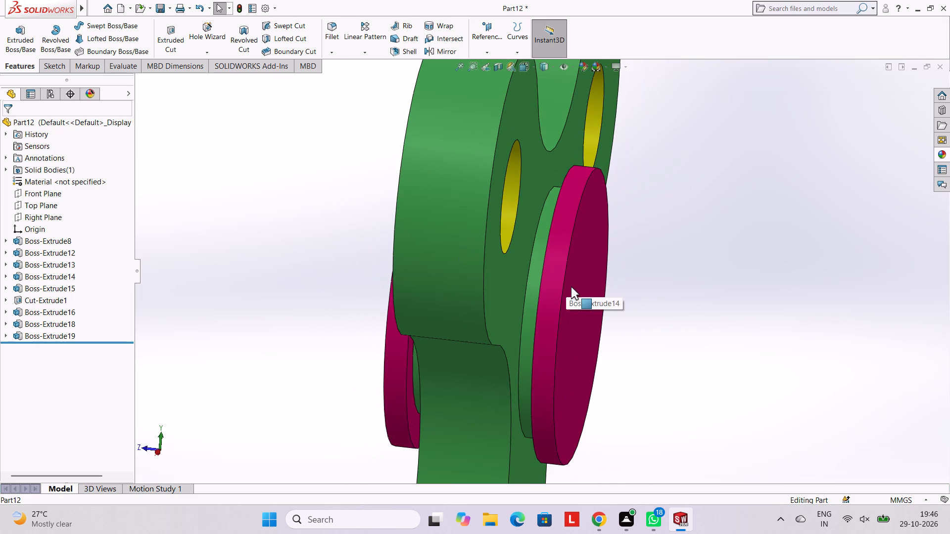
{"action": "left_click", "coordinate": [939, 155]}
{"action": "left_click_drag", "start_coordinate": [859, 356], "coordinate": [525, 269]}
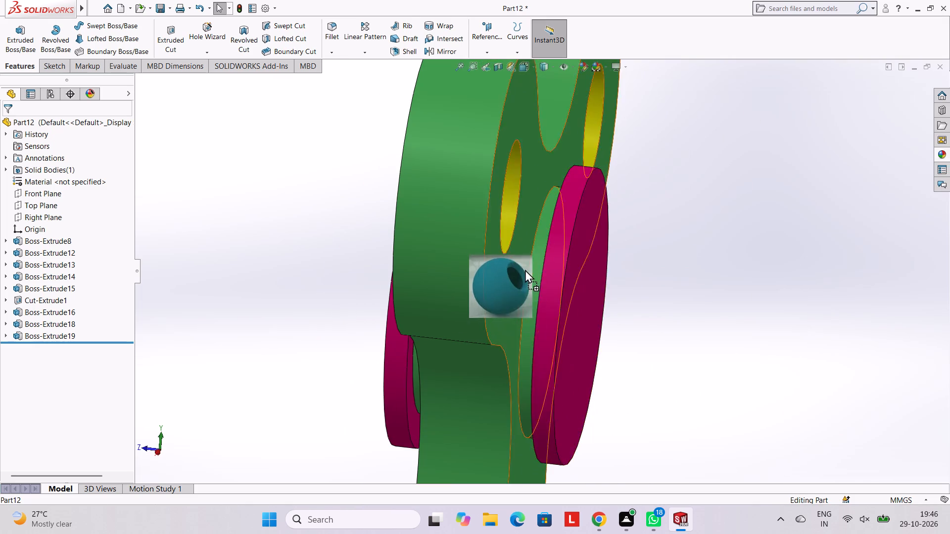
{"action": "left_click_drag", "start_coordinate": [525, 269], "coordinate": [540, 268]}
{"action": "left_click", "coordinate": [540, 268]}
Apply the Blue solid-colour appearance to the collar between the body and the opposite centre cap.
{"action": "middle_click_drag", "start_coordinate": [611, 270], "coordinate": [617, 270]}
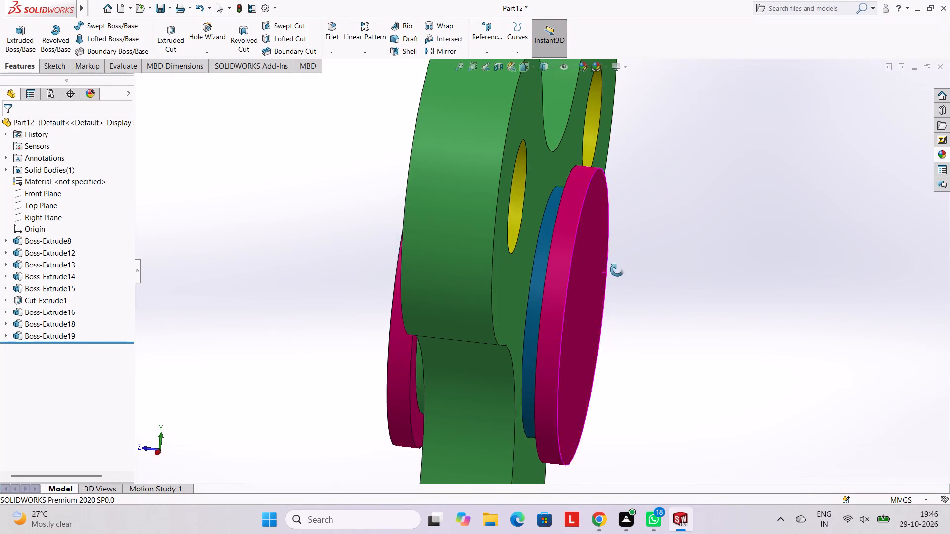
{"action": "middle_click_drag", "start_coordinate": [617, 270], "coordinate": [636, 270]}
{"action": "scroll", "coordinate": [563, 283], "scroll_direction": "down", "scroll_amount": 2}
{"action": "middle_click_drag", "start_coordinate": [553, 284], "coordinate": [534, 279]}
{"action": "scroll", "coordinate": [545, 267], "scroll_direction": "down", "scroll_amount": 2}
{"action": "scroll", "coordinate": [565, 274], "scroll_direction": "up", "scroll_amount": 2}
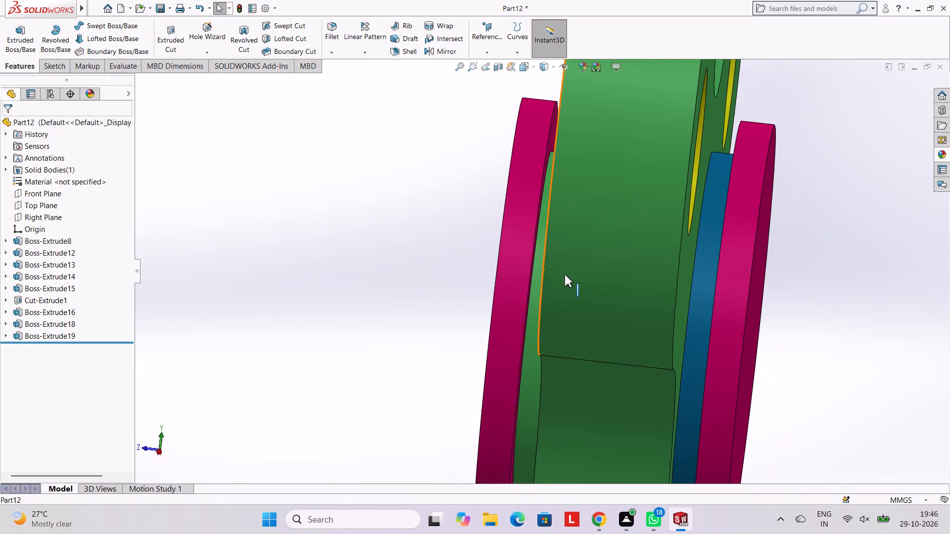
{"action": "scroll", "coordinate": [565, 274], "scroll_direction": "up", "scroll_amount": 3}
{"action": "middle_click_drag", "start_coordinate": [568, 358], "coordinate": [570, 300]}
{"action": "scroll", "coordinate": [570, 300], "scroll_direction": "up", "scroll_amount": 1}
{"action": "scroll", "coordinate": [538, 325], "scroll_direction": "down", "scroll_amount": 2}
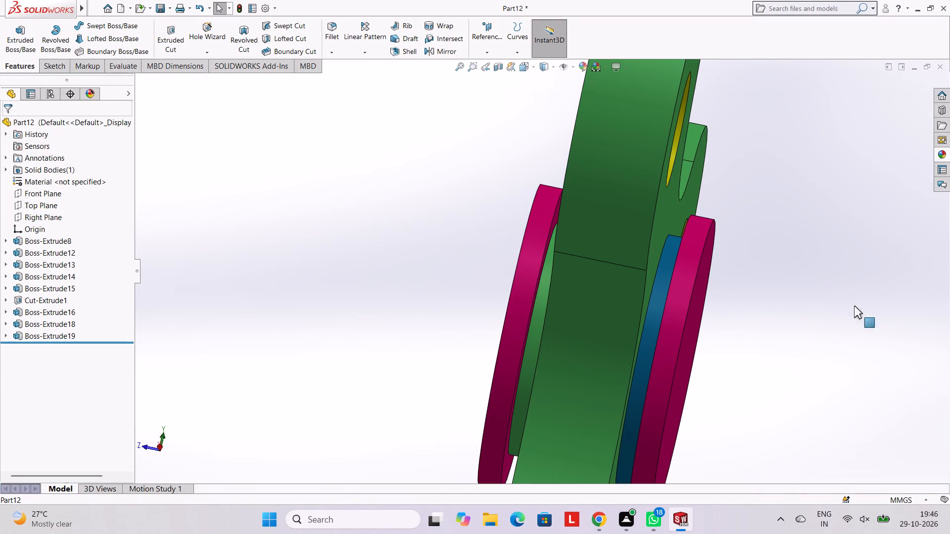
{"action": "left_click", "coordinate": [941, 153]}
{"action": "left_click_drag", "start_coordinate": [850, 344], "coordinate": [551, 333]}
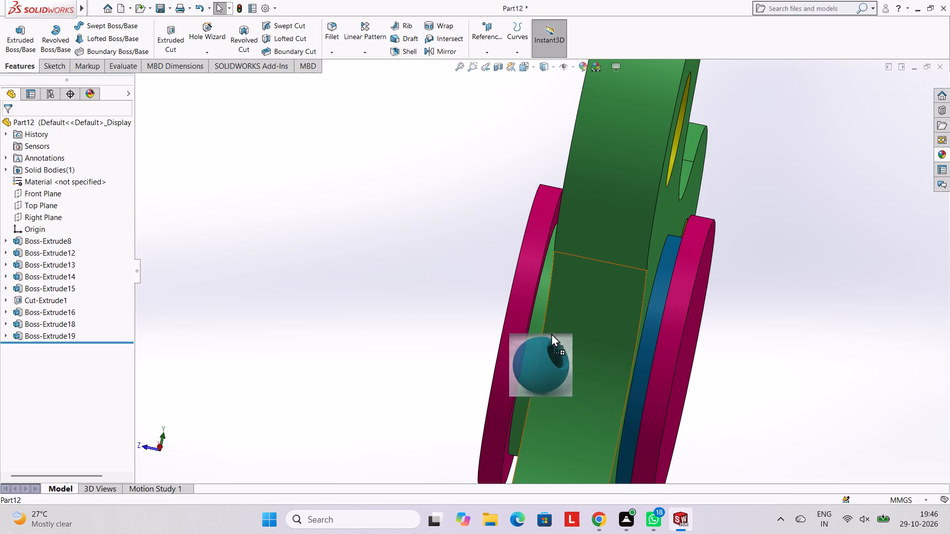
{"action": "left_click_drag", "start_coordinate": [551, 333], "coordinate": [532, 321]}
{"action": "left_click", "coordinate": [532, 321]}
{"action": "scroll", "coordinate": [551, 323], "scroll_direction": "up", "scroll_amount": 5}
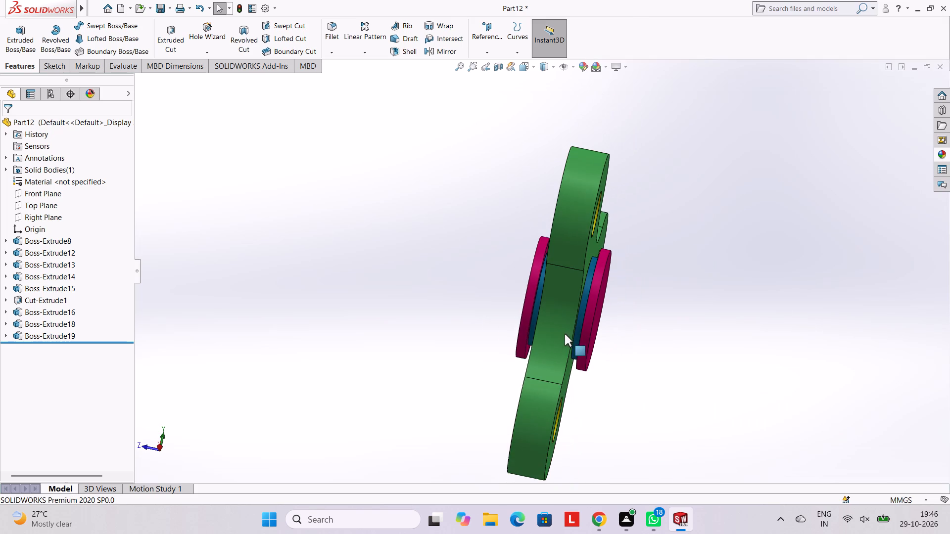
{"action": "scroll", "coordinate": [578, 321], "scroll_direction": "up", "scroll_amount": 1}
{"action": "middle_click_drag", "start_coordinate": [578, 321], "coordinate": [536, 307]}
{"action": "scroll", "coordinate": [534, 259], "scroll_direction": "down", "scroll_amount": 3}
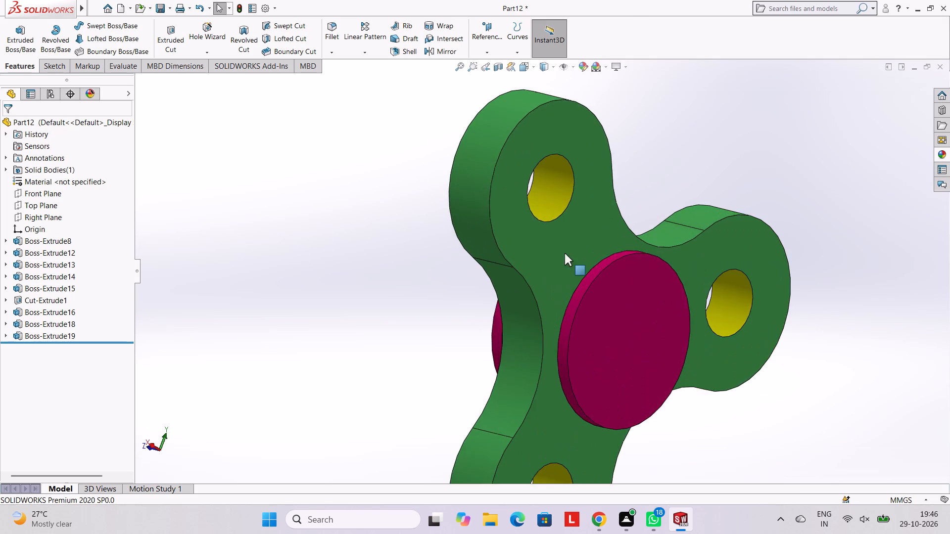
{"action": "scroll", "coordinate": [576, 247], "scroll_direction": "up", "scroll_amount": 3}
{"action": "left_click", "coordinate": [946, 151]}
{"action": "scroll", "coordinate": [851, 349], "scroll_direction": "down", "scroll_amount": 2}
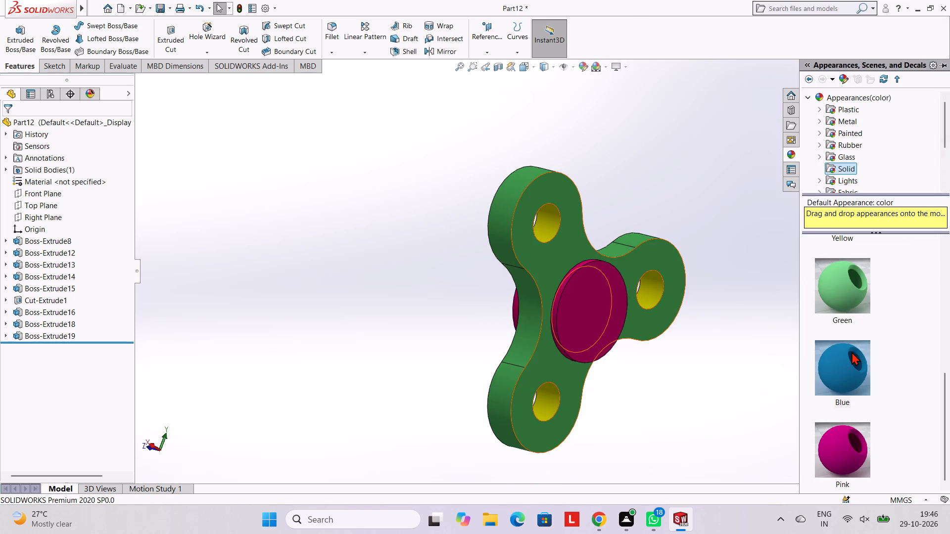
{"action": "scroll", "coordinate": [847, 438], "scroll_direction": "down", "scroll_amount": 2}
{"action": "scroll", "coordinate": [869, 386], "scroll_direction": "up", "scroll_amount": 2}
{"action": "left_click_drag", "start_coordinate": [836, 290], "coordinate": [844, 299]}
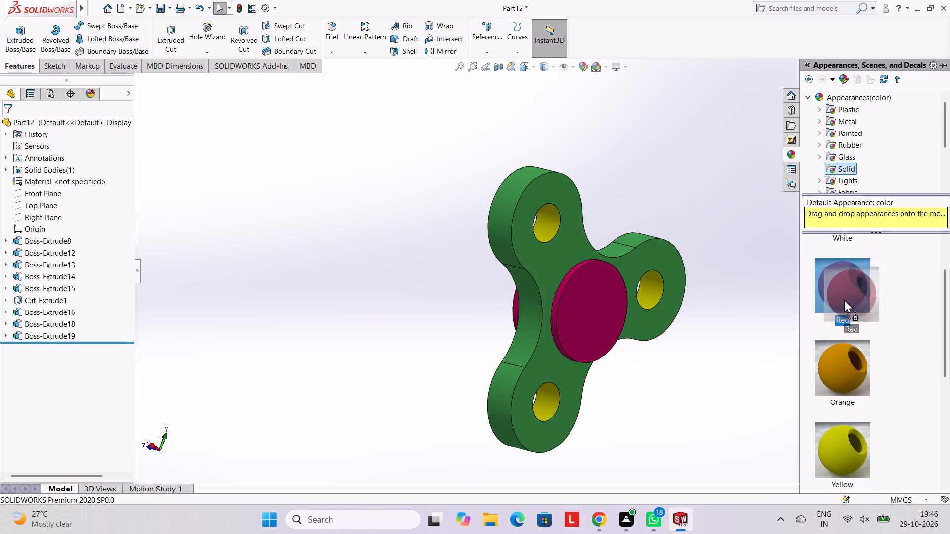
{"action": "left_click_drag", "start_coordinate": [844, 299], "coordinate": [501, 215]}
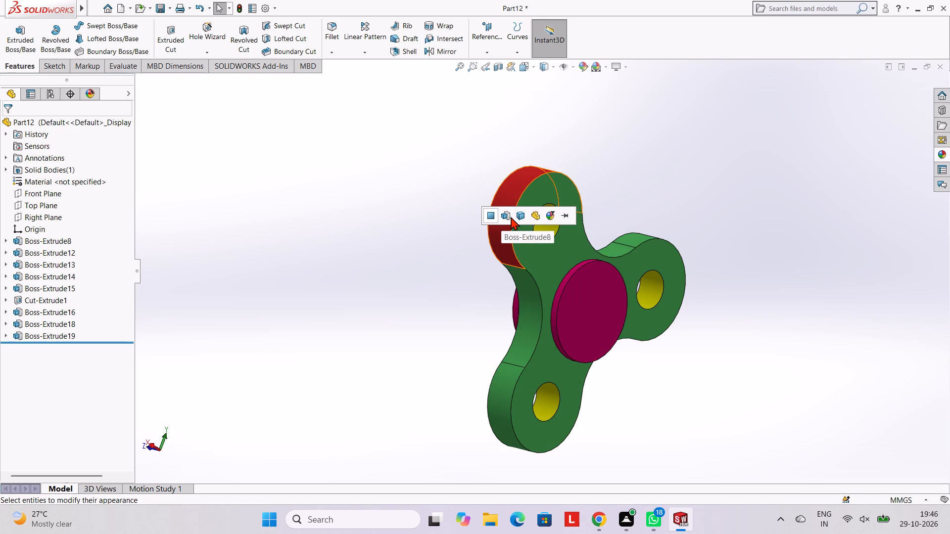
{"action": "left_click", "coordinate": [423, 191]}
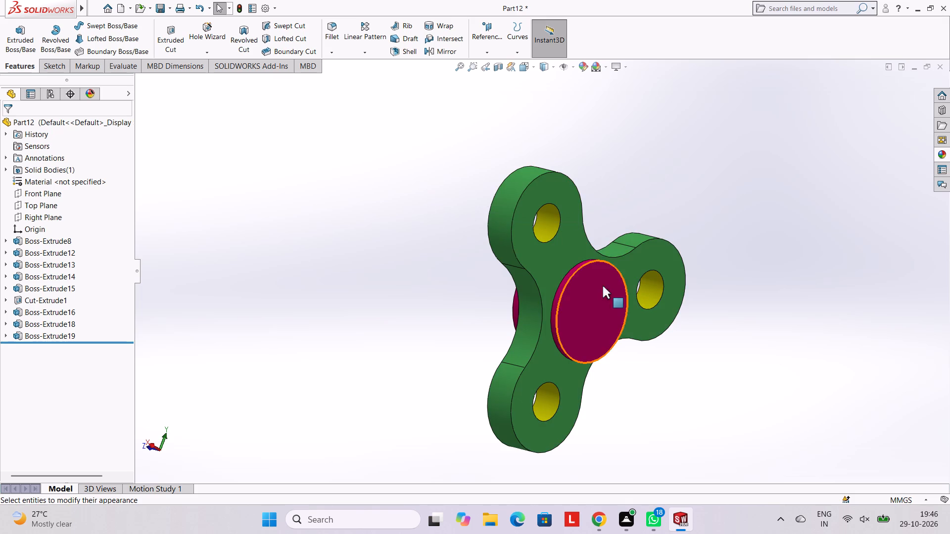
Apply the Red solid-colour appearance to the ring inserts in the three arm holes.
{"action": "middle_click_drag", "start_coordinate": [668, 304], "coordinate": [645, 289]}
{"action": "scroll", "coordinate": [516, 241], "scroll_direction": "down", "scroll_amount": 1}
{"action": "scroll", "coordinate": [518, 244], "scroll_direction": "up", "scroll_amount": 2}
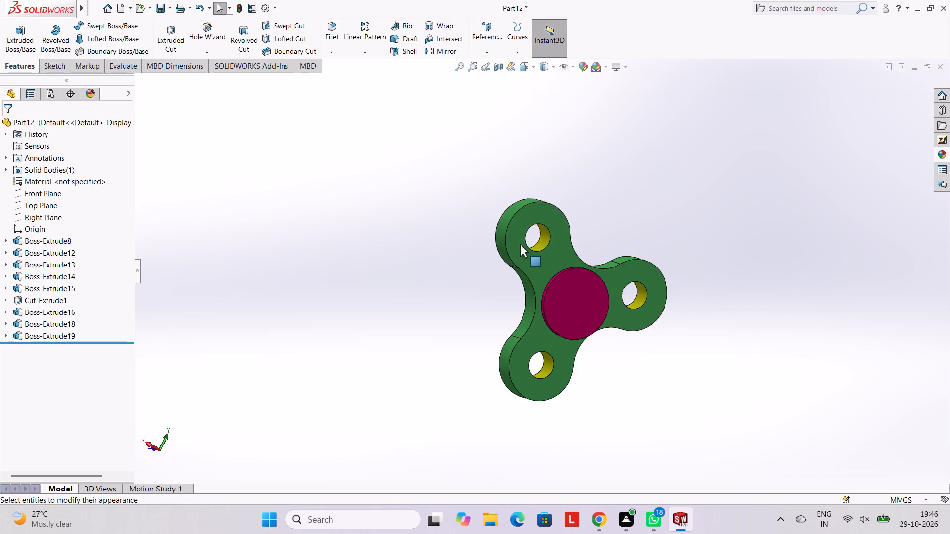
{"action": "scroll", "coordinate": [520, 244], "scroll_direction": "up", "scroll_amount": 4}
{"action": "scroll", "coordinate": [558, 271], "scroll_direction": "down", "scroll_amount": 1}
{"action": "middle_click", "coordinate": [556, 271]}
{"action": "scroll", "coordinate": [554, 272], "scroll_direction": "down", "scroll_amount": 3}
{"action": "scroll", "coordinate": [618, 286], "scroll_direction": "up", "scroll_amount": 2}
{"action": "scroll", "coordinate": [573, 281], "scroll_direction": "down", "scroll_amount": 4}
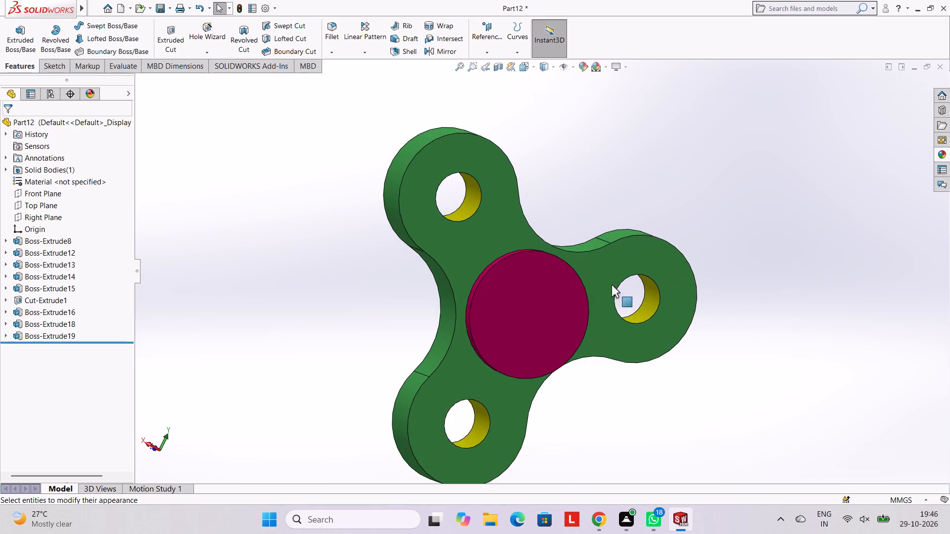
{"action": "middle_click_drag", "start_coordinate": [667, 284], "coordinate": [686, 291]}
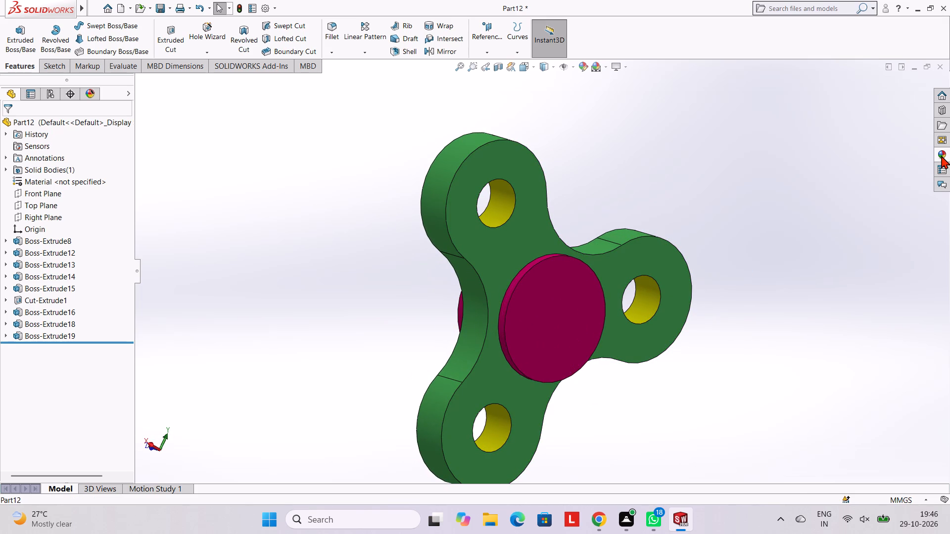
{"action": "left_click", "coordinate": [941, 155]}
{"action": "left_click_drag", "start_coordinate": [861, 283], "coordinate": [664, 293]}
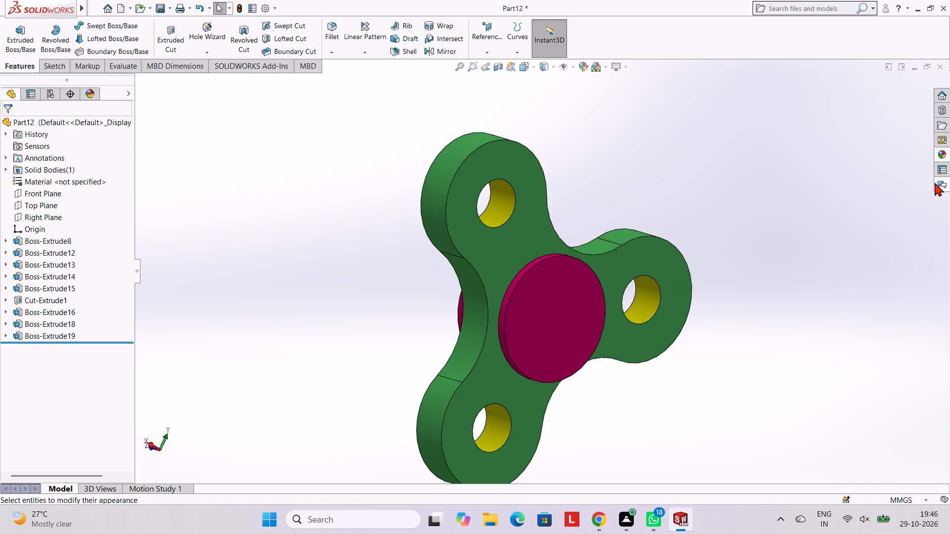
{"action": "left_click", "coordinate": [943, 148]}
{"action": "scroll", "coordinate": [611, 311], "scroll_direction": "down", "scroll_amount": 2}
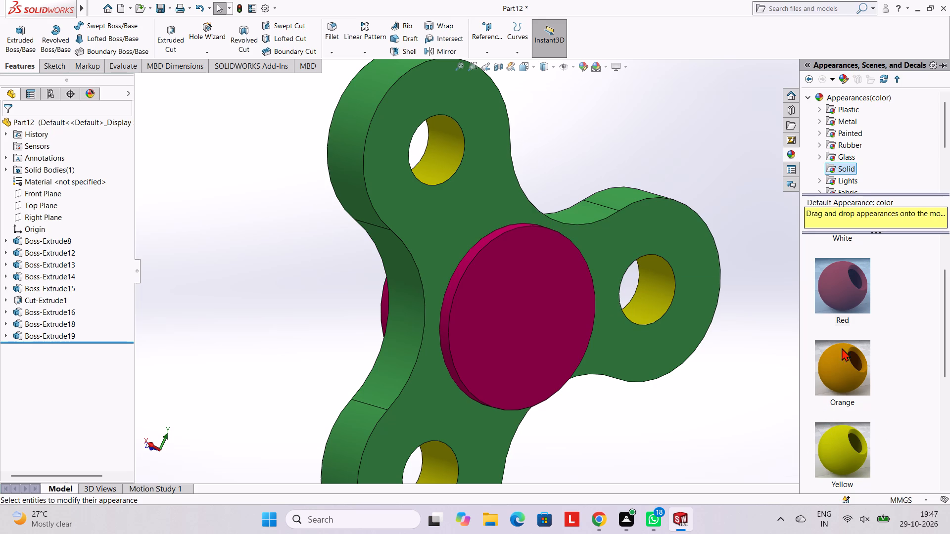
{"action": "left_click_drag", "start_coordinate": [841, 295], "coordinate": [661, 292]}
{"action": "left_click", "coordinate": [661, 292]}
{"action": "scroll", "coordinate": [656, 305], "scroll_direction": "up", "scroll_amount": 3}
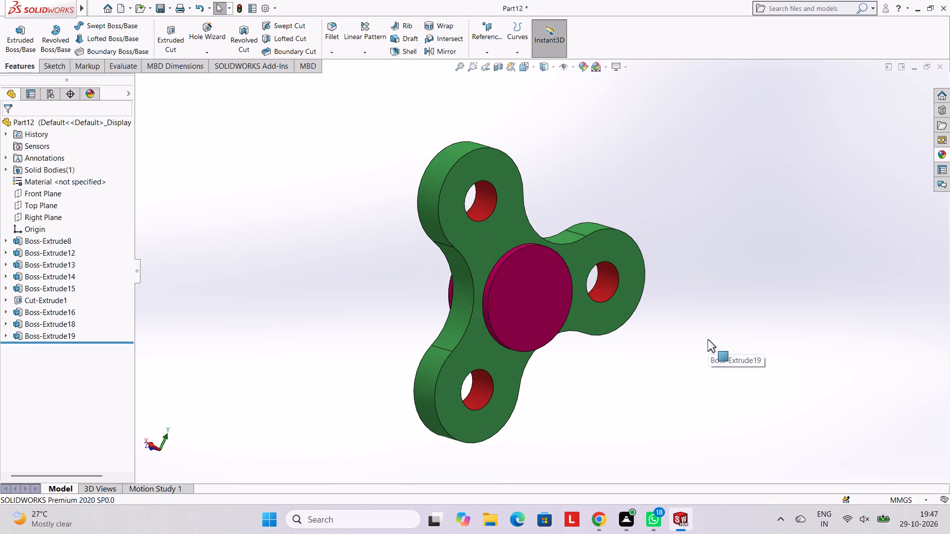
{"action": "key", "text": "Escape"}
Apply the Yellow solid-colour appearance to the collar behind the front centre cap.
{"action": "scroll", "coordinate": [705, 377], "scroll_direction": "up", "scroll_amount": 3}
{"action": "scroll", "coordinate": [533, 261], "scroll_direction": "down", "scroll_amount": 4}
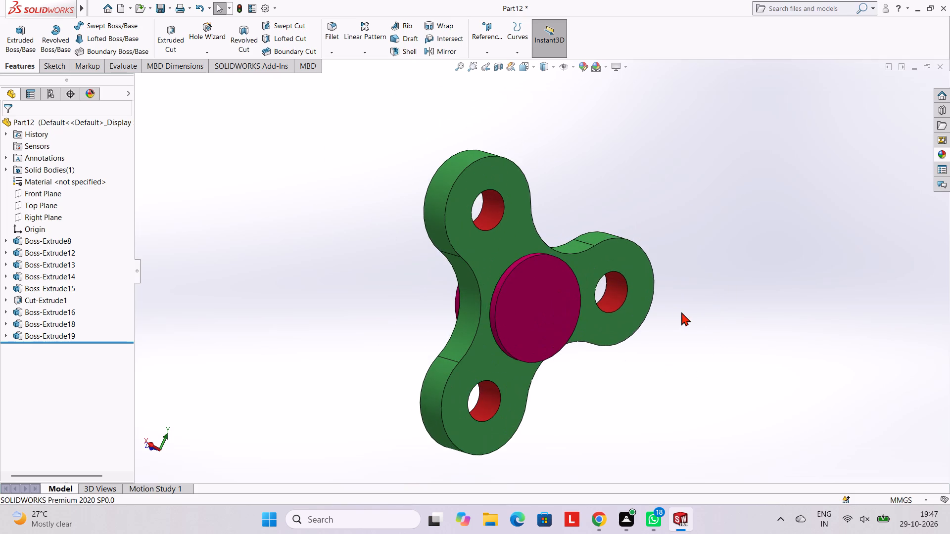
{"action": "scroll", "coordinate": [677, 313], "scroll_direction": "up", "scroll_amount": 3}
{"action": "scroll", "coordinate": [585, 291], "scroll_direction": "down", "scroll_amount": 3}
{"action": "middle_click_drag", "start_coordinate": [560, 287], "coordinate": [598, 262]}
{"action": "scroll", "coordinate": [536, 239], "scroll_direction": "up", "scroll_amount": 4}
{"action": "middle_click_drag", "start_coordinate": [720, 263], "coordinate": [680, 273]}
{"action": "scroll", "coordinate": [547, 263], "scroll_direction": "down", "scroll_amount": 3}
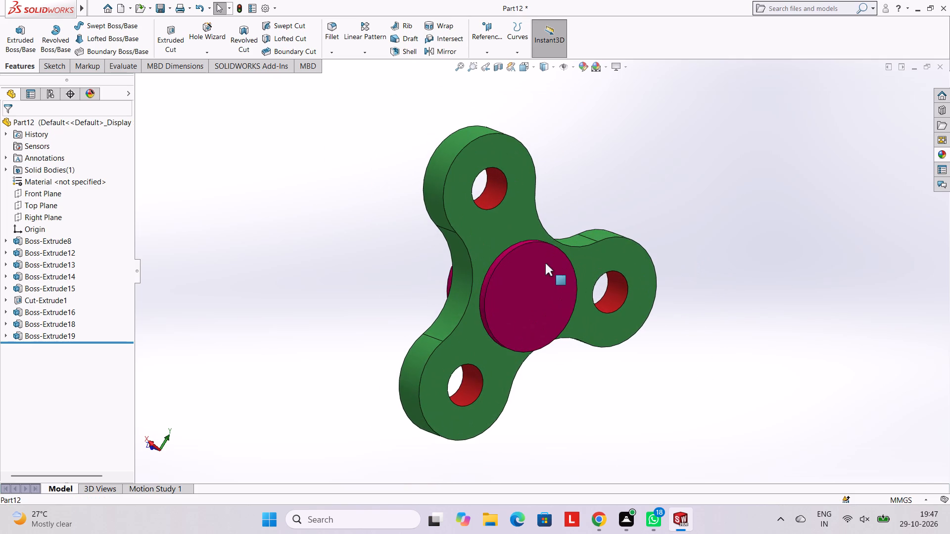
{"action": "middle_click_drag", "start_coordinate": [532, 297], "coordinate": [572, 293]}
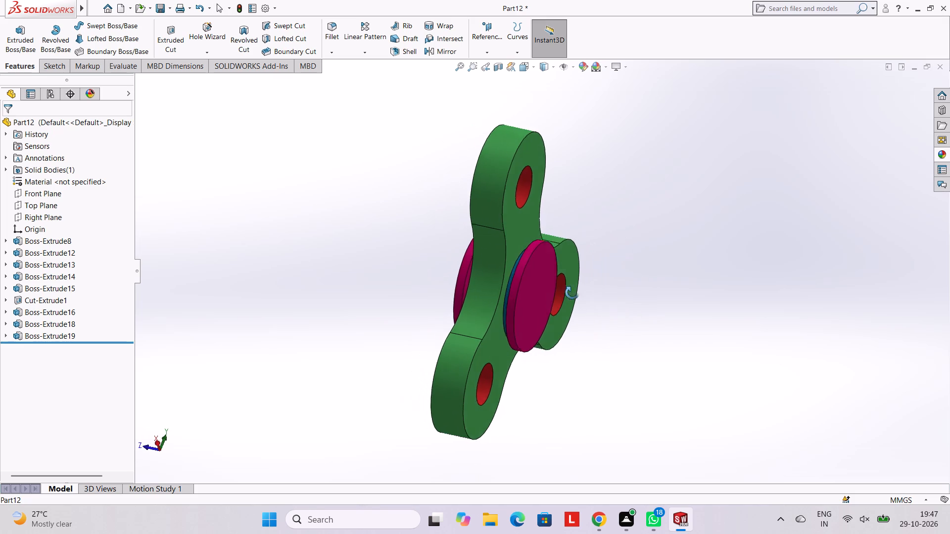
{"action": "middle_click_drag", "start_coordinate": [572, 293], "coordinate": [574, 293]}
{"action": "scroll", "coordinate": [515, 270], "scroll_direction": "down", "scroll_amount": 2}
{"action": "middle_click", "coordinate": [521, 271]}
{"action": "scroll", "coordinate": [519, 280], "scroll_direction": "down", "scroll_amount": 2}
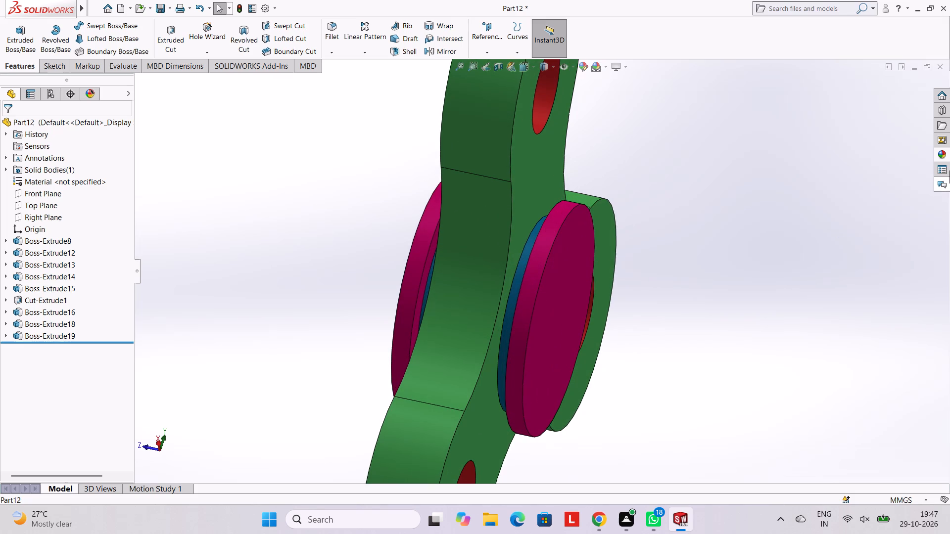
{"action": "left_click", "coordinate": [942, 155]}
{"action": "left_click_drag", "start_coordinate": [853, 452], "coordinate": [547, 305]}
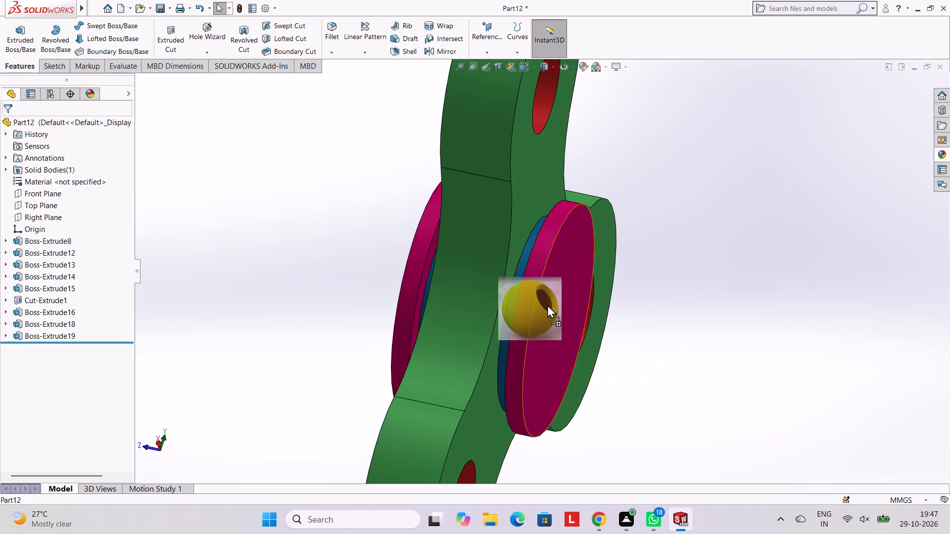
{"action": "left_click_drag", "start_coordinate": [547, 305], "coordinate": [514, 290]}
{"action": "left_click", "coordinate": [514, 290]}
Apply the Yellow solid-colour appearance to the collar behind the centre cap on the spinner's opposite side.
{"action": "scroll", "coordinate": [520, 289], "scroll_direction": "up", "scroll_amount": 3}
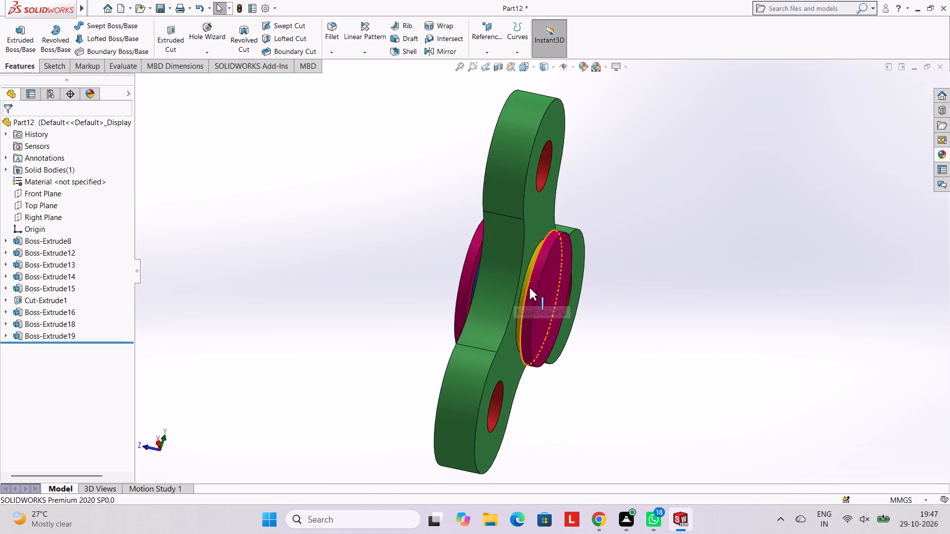
{"action": "scroll", "coordinate": [510, 275], "scroll_direction": "up", "scroll_amount": 1}
{"action": "middle_click_drag", "start_coordinate": [510, 275], "coordinate": [525, 275]}
{"action": "scroll", "coordinate": [518, 275], "scroll_direction": "down", "scroll_amount": 4}
{"action": "middle_click_drag", "start_coordinate": [518, 275], "coordinate": [536, 273]}
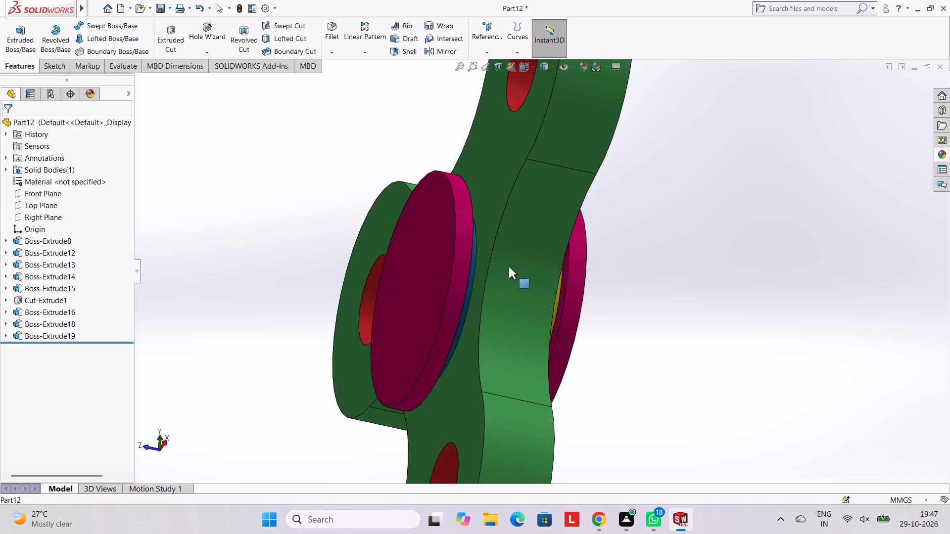
{"action": "middle_click_drag", "start_coordinate": [509, 267], "coordinate": [492, 270]}
{"action": "scroll", "coordinate": [491, 270], "scroll_direction": "down", "scroll_amount": 3}
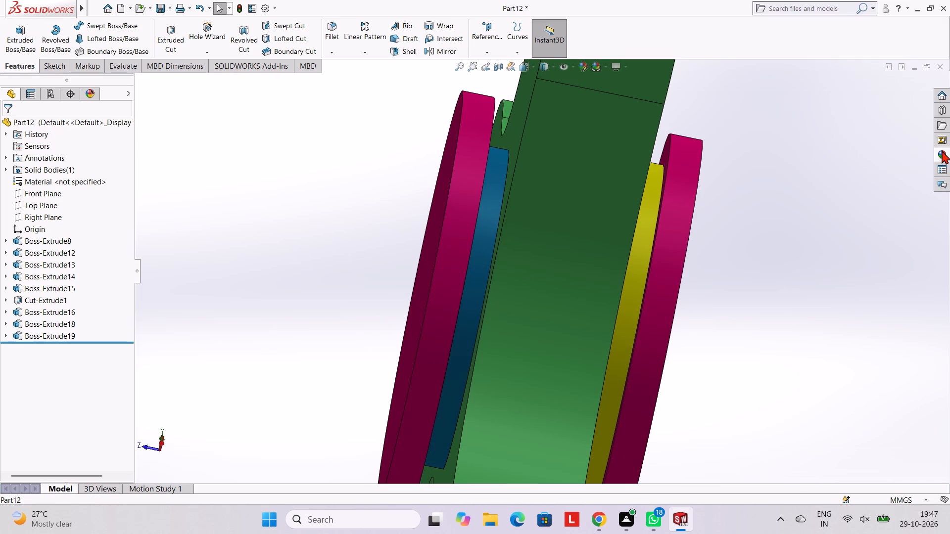
{"action": "left_click", "coordinate": [942, 150]}
{"action": "left_click_drag", "start_coordinate": [848, 437], "coordinate": [463, 297]}
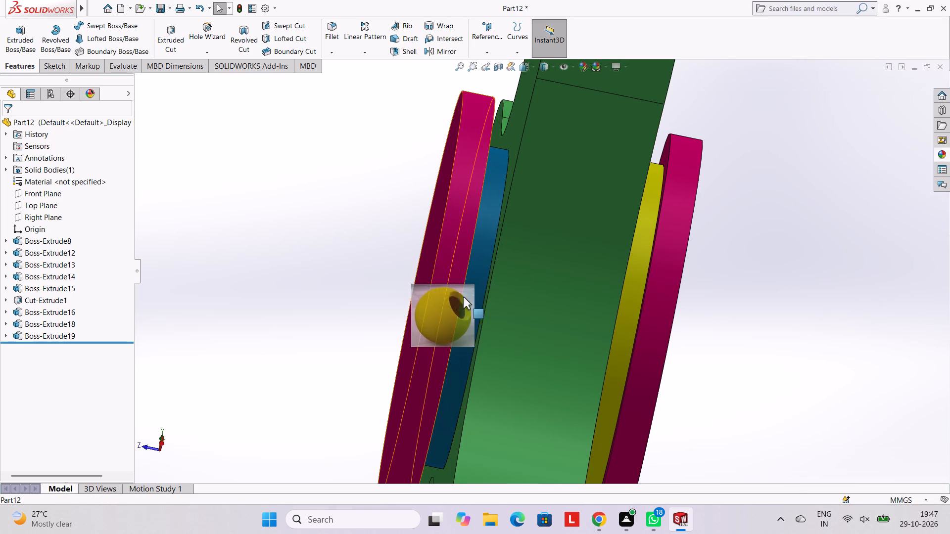
{"action": "left_click_drag", "start_coordinate": [463, 297], "coordinate": [466, 297]}
{"action": "left_click", "coordinate": [466, 297]}
Examine the spinner's body, arm-hole rings, centre caps and collars from the side and the front.
{"action": "scroll", "coordinate": [495, 315], "scroll_direction": "up", "scroll_amount": 4}
{"action": "scroll", "coordinate": [648, 332], "scroll_direction": "up", "scroll_amount": 2}
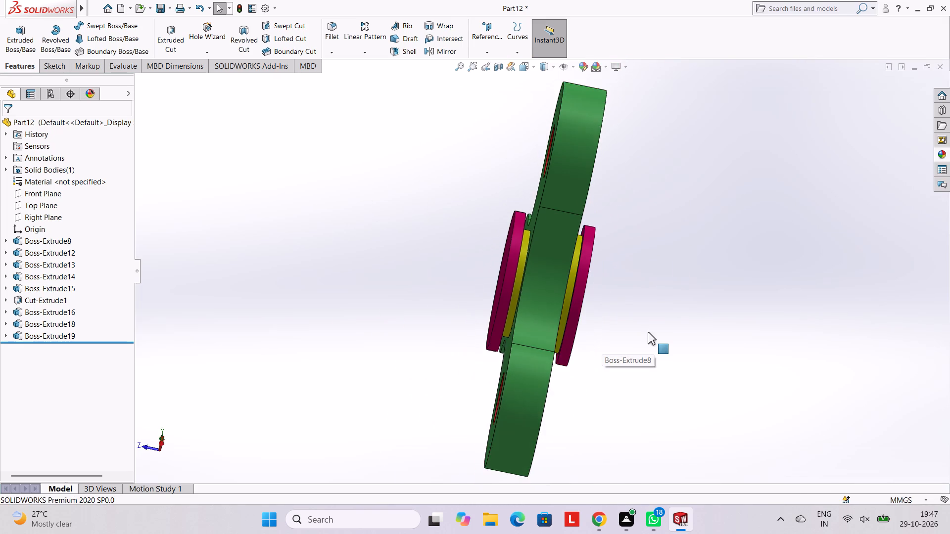
{"action": "middle_click_drag", "start_coordinate": [619, 334], "coordinate": [601, 335]}
{"action": "scroll", "coordinate": [686, 328], "scroll_direction": "up", "scroll_amount": 2}
{"action": "middle_click_drag", "start_coordinate": [688, 328], "coordinate": [678, 329]}
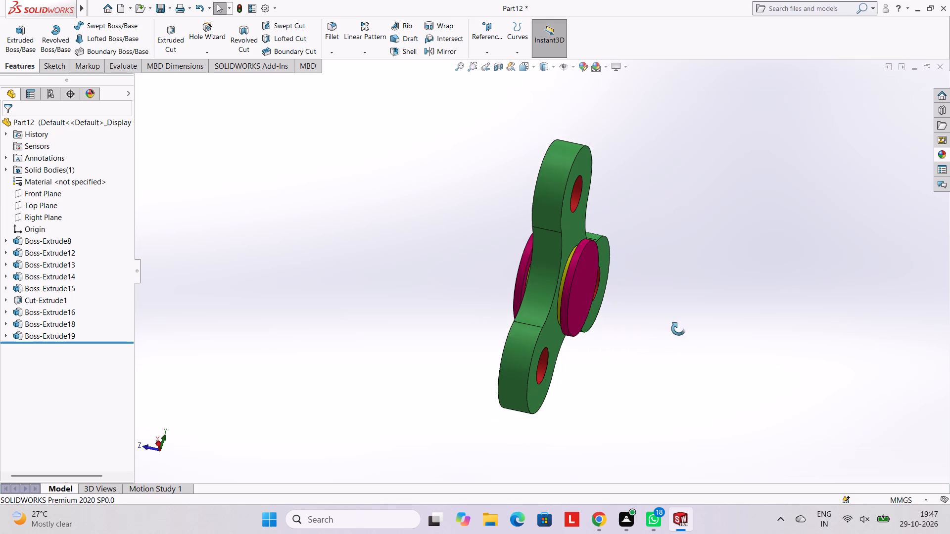
{"action": "middle_click_drag", "start_coordinate": [678, 329], "coordinate": [642, 327]}
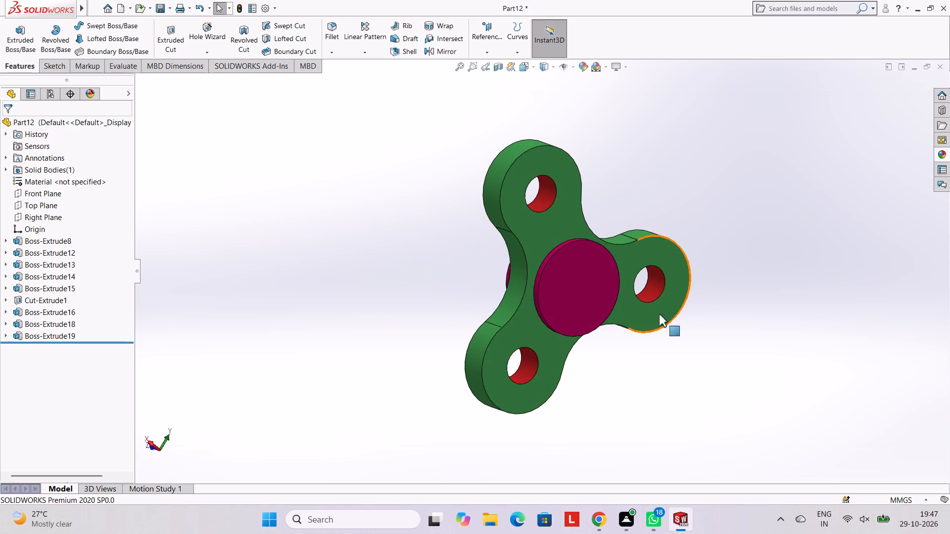
{"action": "scroll", "coordinate": [632, 304], "scroll_direction": "up", "scroll_amount": 2}
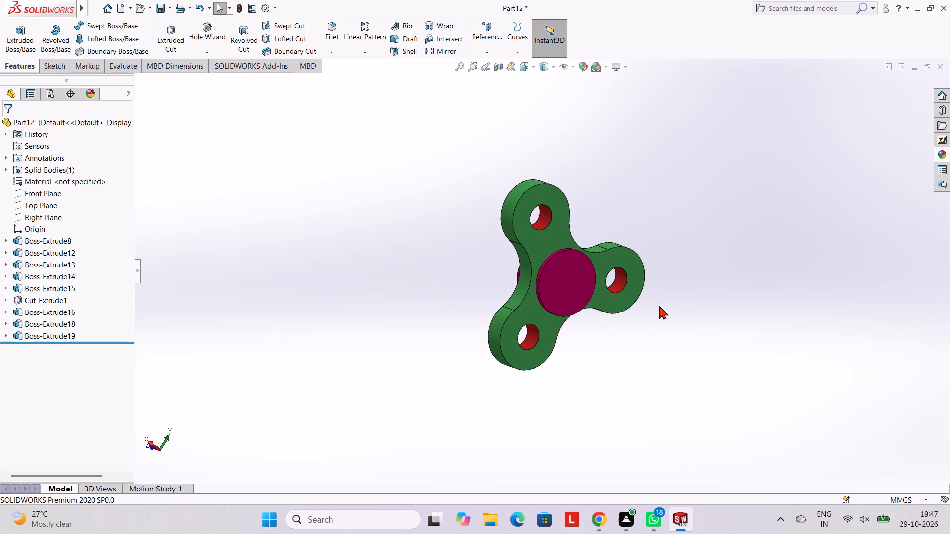
{"action": "scroll", "coordinate": [659, 305], "scroll_direction": "down", "scroll_amount": 1}
{"action": "middle_click_drag", "start_coordinate": [651, 305], "coordinate": [595, 278]}
{"action": "middle_click_drag", "start_coordinate": [610, 278], "coordinate": [657, 276]}
{"action": "middle_click_drag", "start_coordinate": [667, 268], "coordinate": [682, 268]}
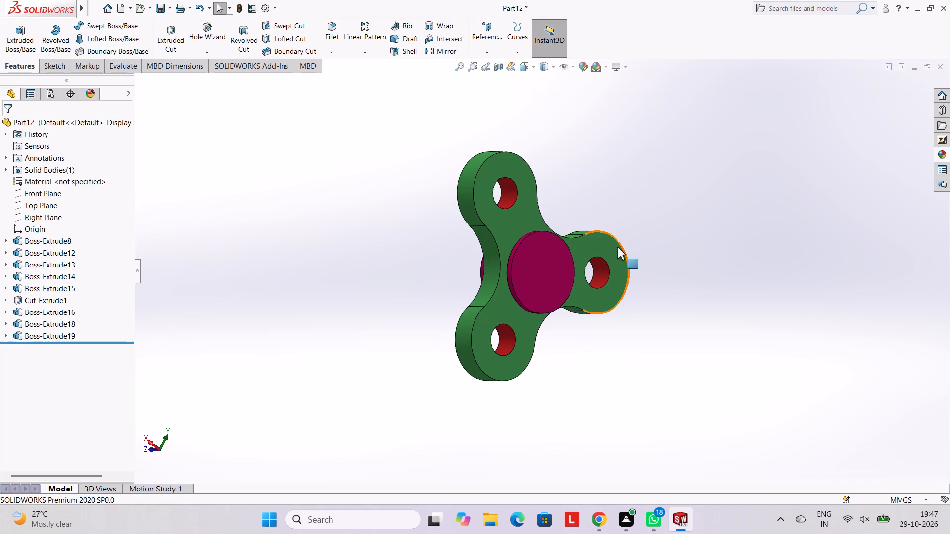
{"action": "middle_click_drag", "start_coordinate": [617, 247], "coordinate": [621, 267]}
{"action": "middle_click_drag", "start_coordinate": [572, 269], "coordinate": [586, 279]}
{"action": "scroll", "coordinate": [561, 273], "scroll_direction": "up", "scroll_amount": 2}
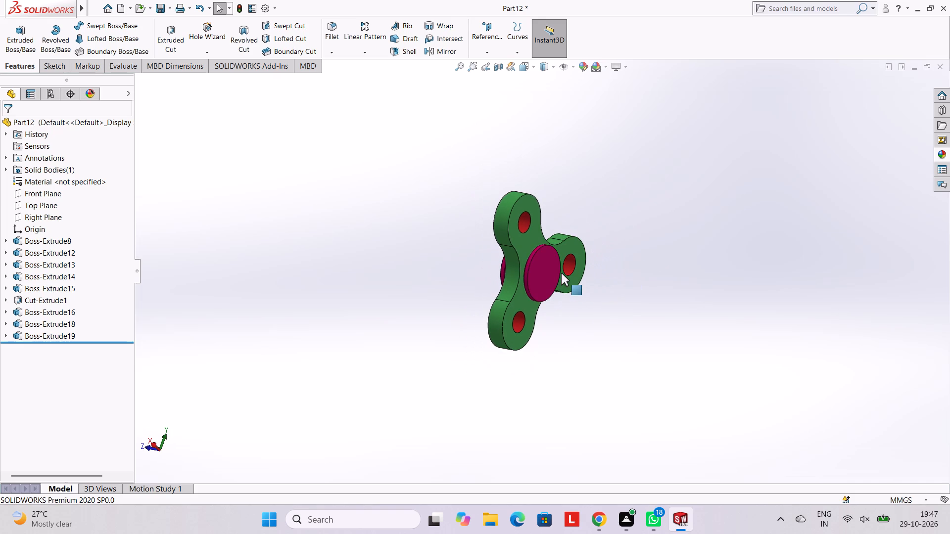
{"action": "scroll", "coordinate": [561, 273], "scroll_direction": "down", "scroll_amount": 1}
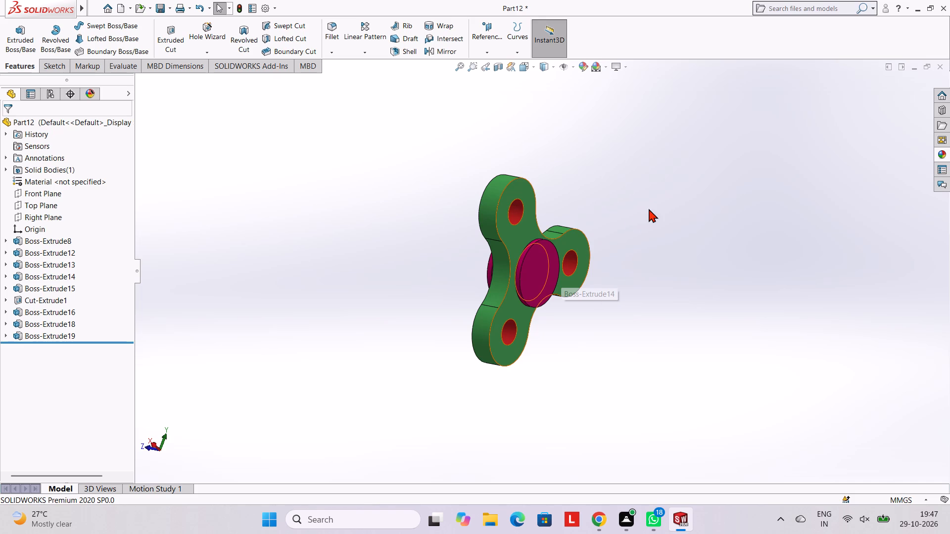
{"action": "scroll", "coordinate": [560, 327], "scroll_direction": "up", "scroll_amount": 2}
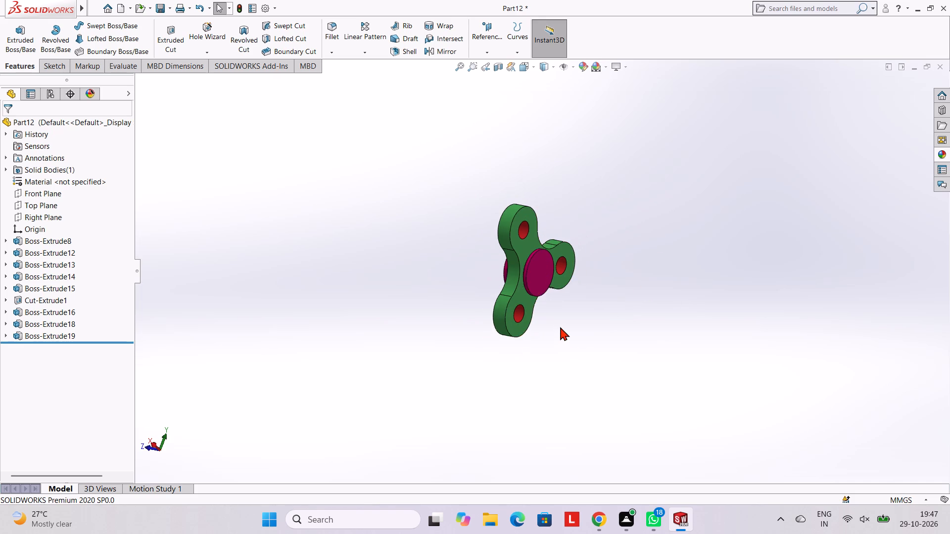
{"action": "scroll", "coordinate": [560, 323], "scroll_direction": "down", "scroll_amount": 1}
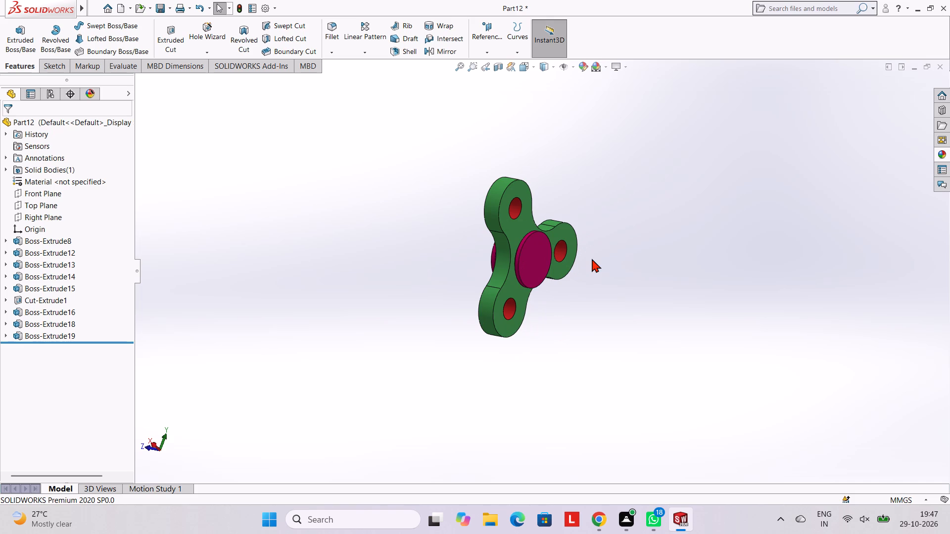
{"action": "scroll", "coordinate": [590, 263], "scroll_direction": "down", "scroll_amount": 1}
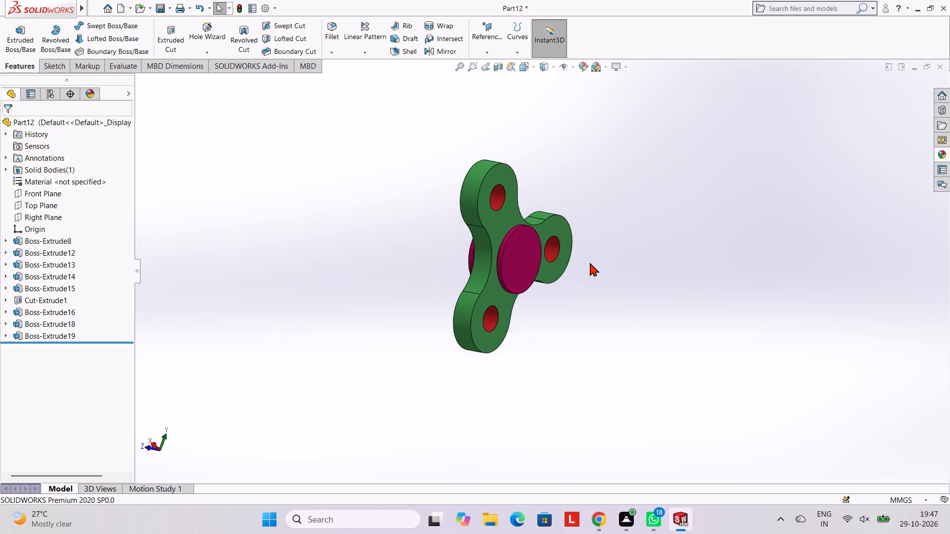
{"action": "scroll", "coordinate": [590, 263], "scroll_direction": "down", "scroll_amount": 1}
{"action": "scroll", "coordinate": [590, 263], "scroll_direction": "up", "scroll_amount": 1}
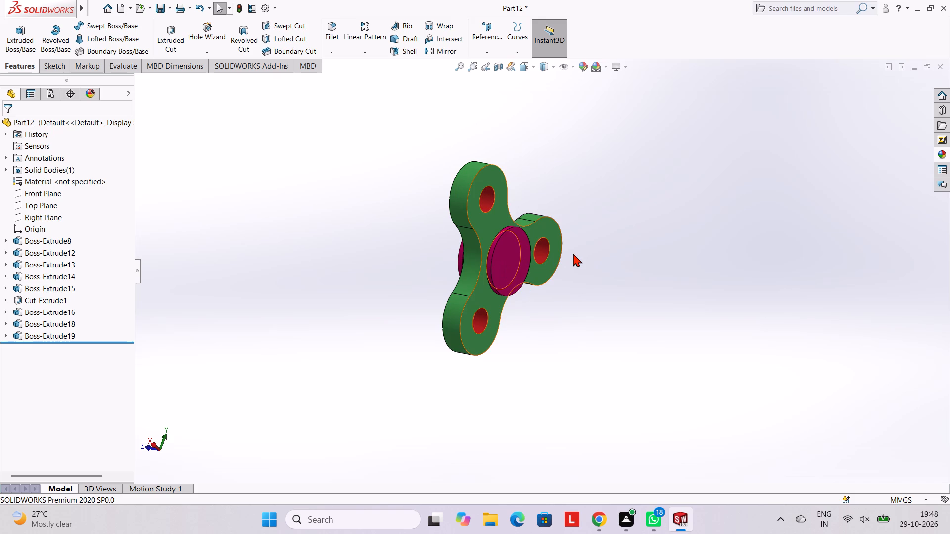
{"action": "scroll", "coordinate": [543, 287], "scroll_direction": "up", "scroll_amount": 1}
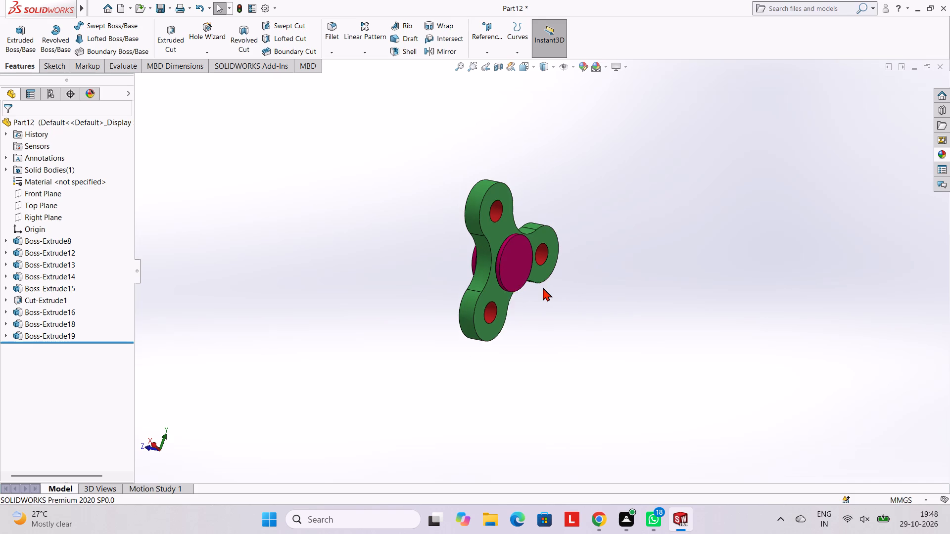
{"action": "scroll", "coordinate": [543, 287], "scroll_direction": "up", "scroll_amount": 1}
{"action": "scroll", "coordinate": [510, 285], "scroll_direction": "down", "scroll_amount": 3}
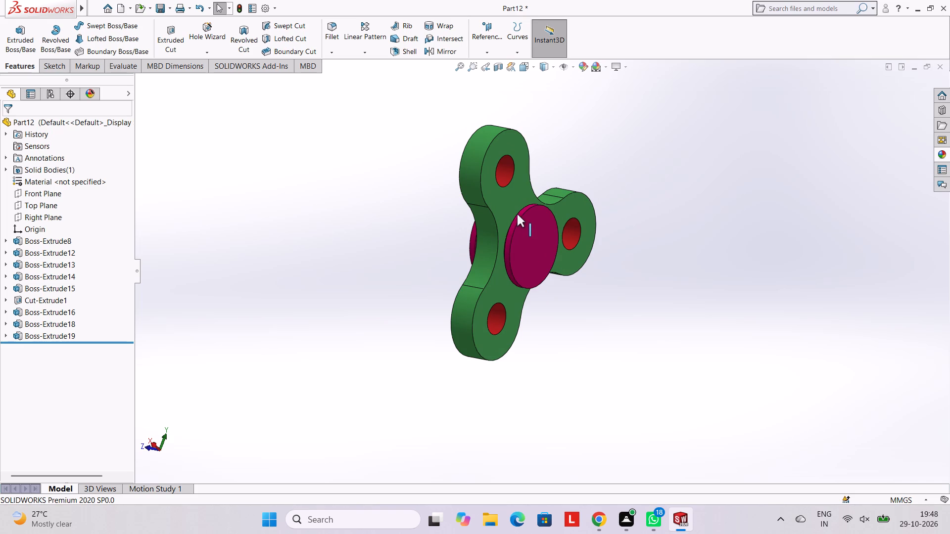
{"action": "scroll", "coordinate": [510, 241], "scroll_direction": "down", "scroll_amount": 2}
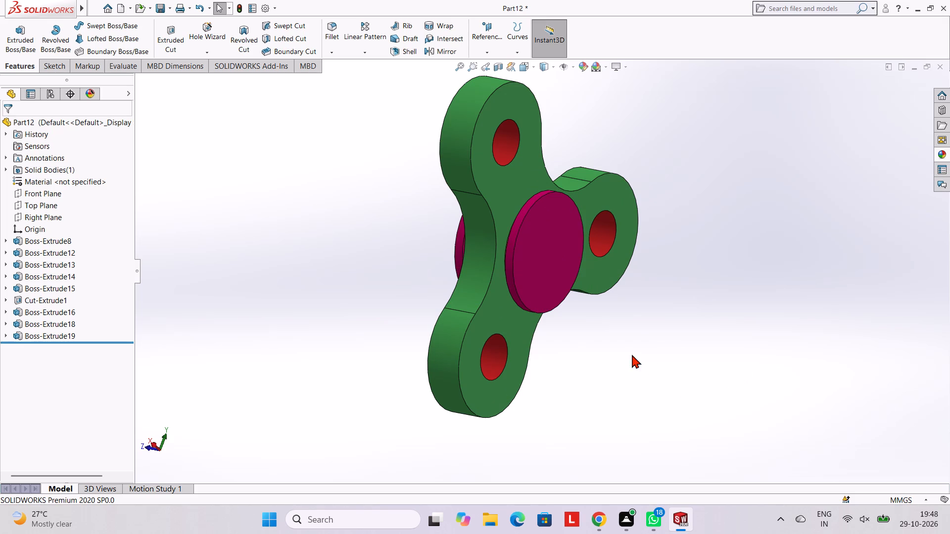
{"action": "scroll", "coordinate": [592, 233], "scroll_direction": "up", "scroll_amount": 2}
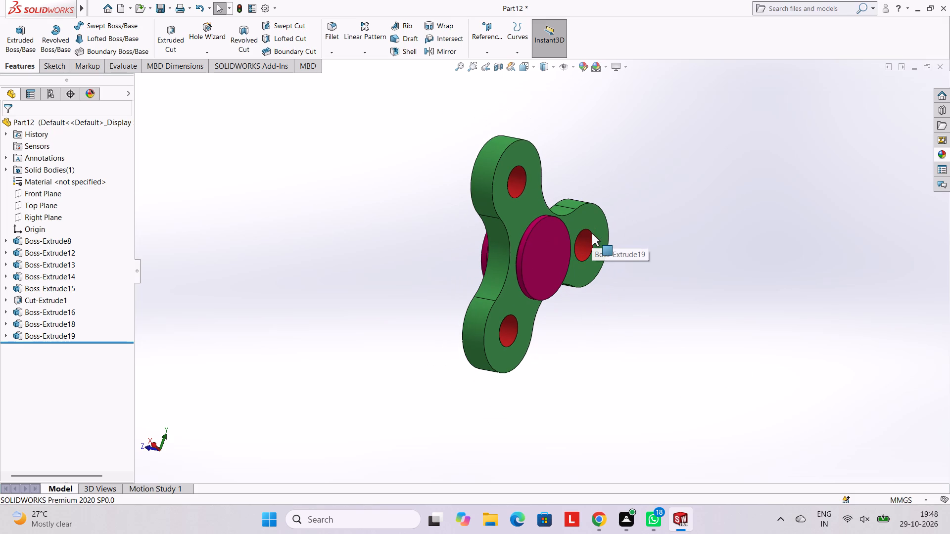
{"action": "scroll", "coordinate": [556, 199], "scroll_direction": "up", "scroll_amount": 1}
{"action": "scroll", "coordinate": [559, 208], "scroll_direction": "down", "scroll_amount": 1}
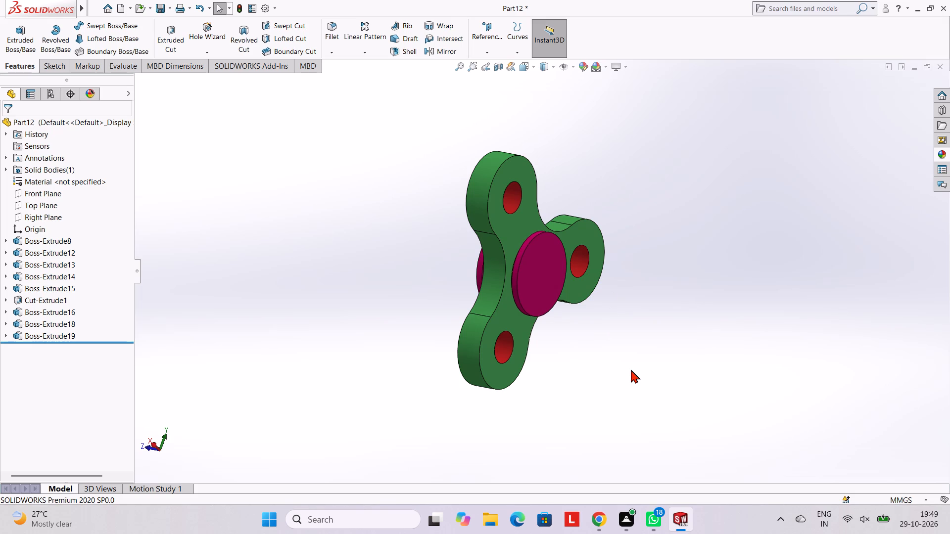
Save the part in the Documents folder as "fidget spinner" in SOLIDWORKS Part format.
{"action": "key", "text": "s"}
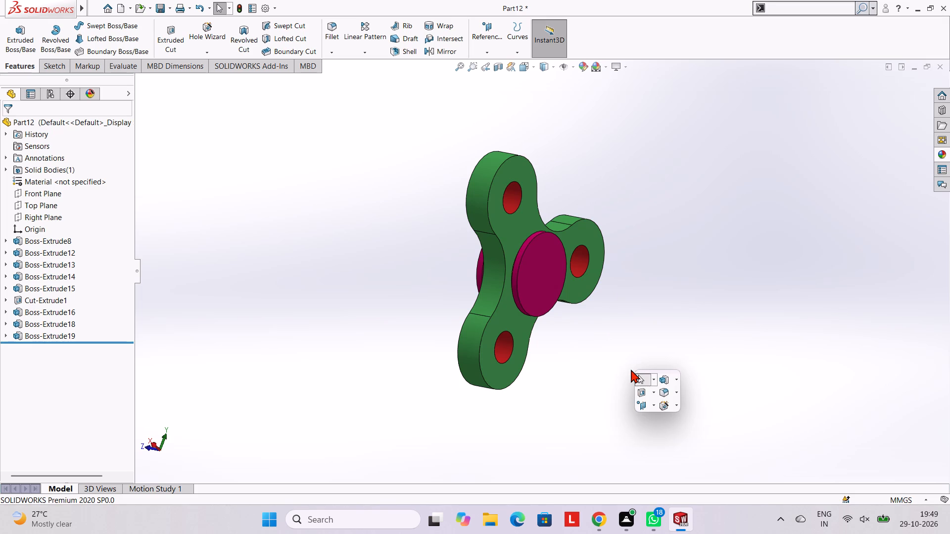
{"action": "key", "text": "Escape"}
{"action": "key", "text": "ctrl+s"}
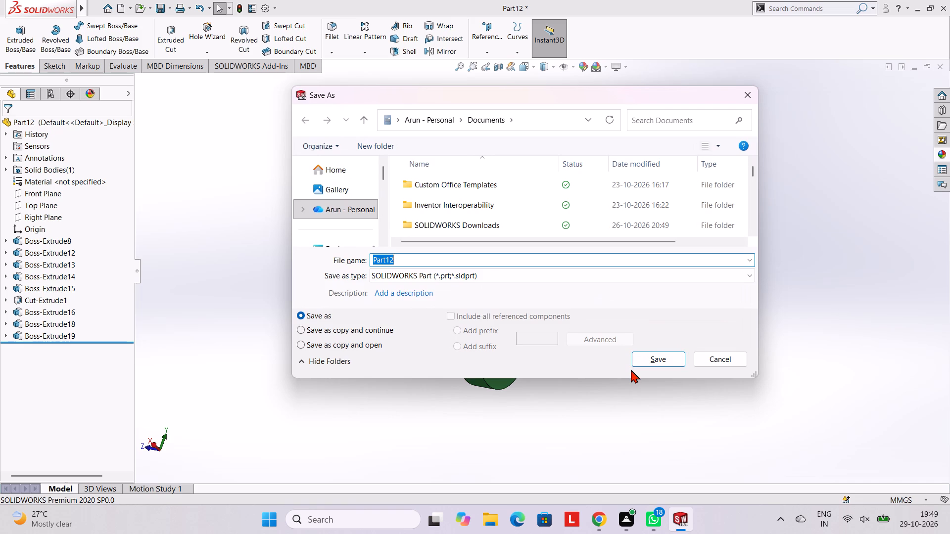
{"action": "type", "text": "fi"}
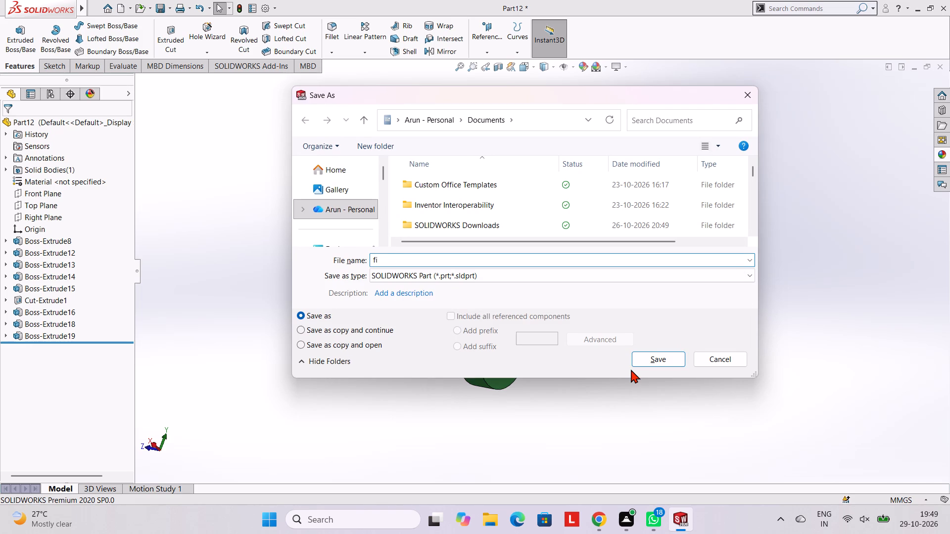
{"action": "type", "text": "dget"}
{"action": "key", "text": "space"}
{"action": "key", "text": "s"}
{"action": "type", "text": "pinner"}
{"action": "key", "text": "space"}
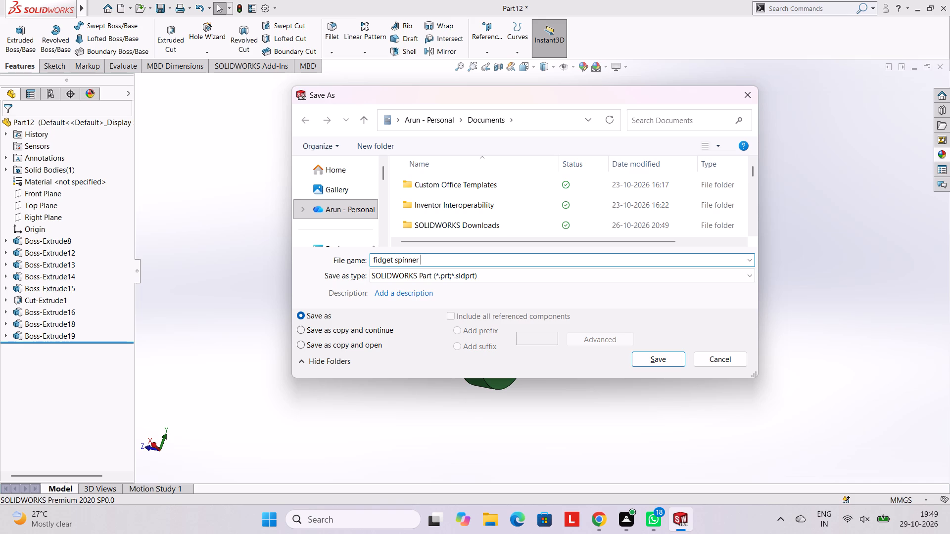
{"action": "left_click", "coordinate": [646, 352]}
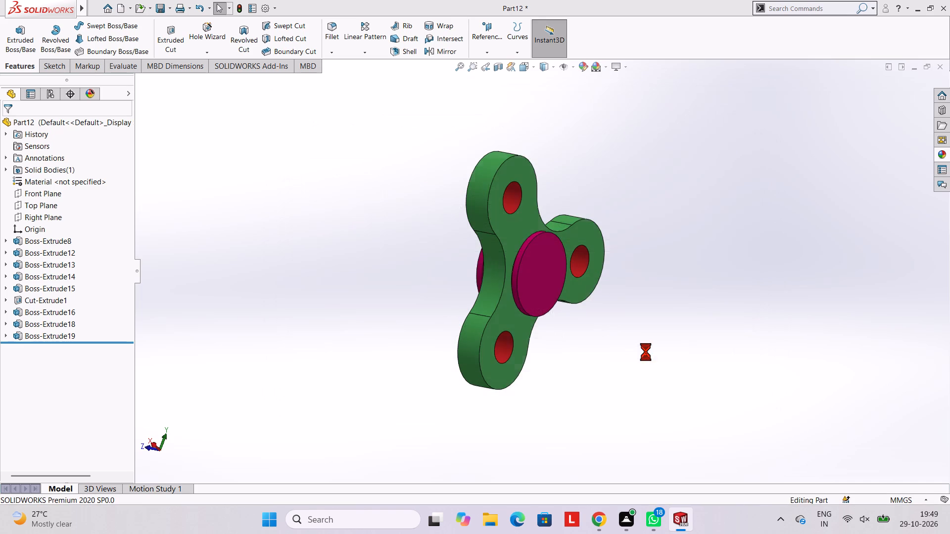
Save a copy of the model as an Adobe PDF named "fidget spinner" in the Documents folder.
{"action": "left_click", "coordinate": [168, 6]}
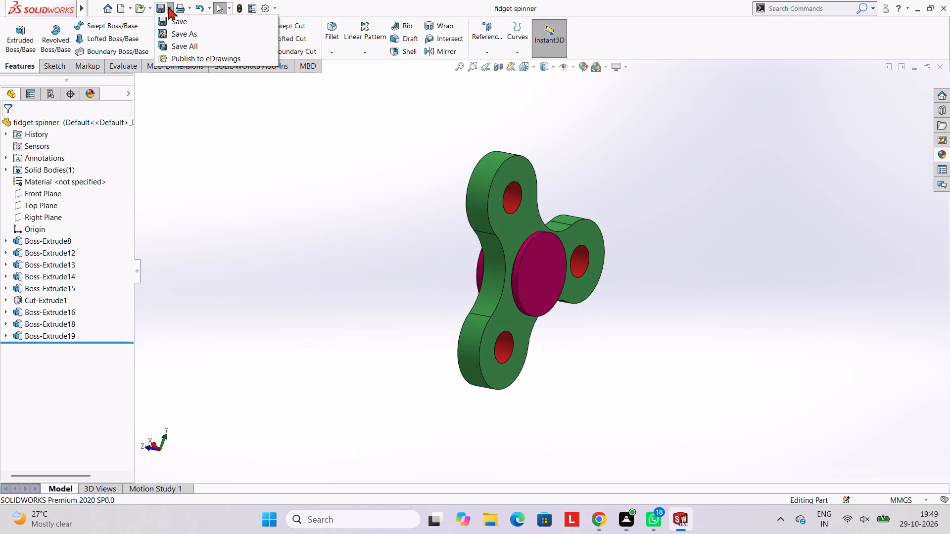
{"action": "left_click", "coordinate": [173, 36]}
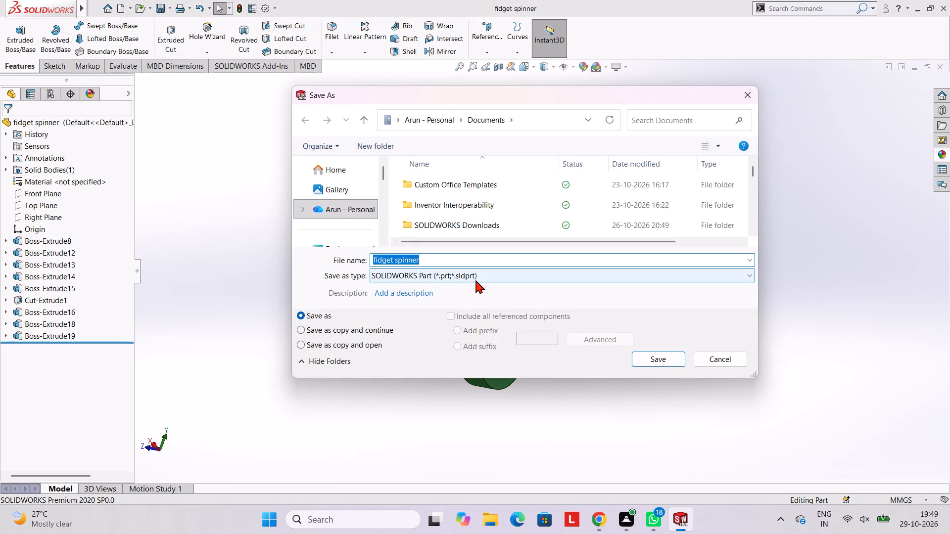
{"action": "left_click", "coordinate": [475, 280]}
{"action": "left_click", "coordinate": [446, 79]}
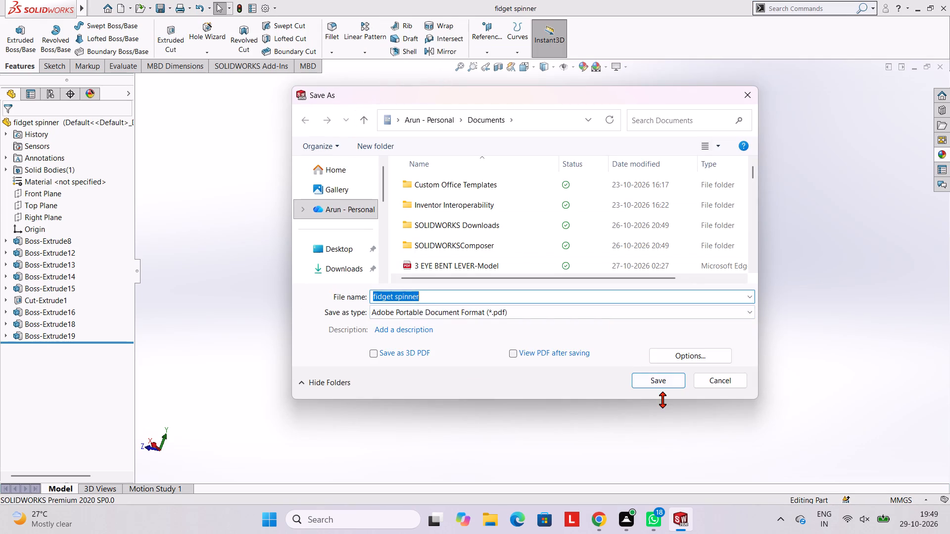
{"action": "left_click", "coordinate": [651, 382]}
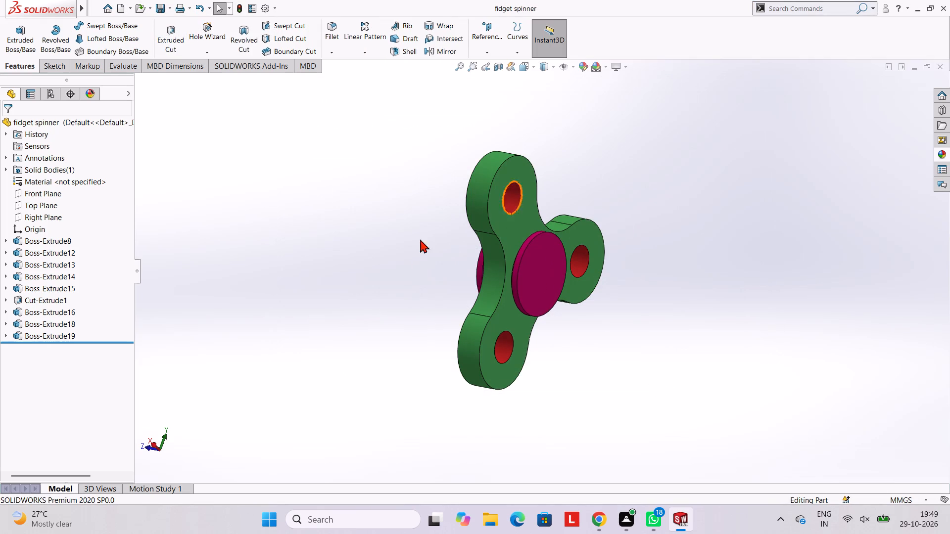